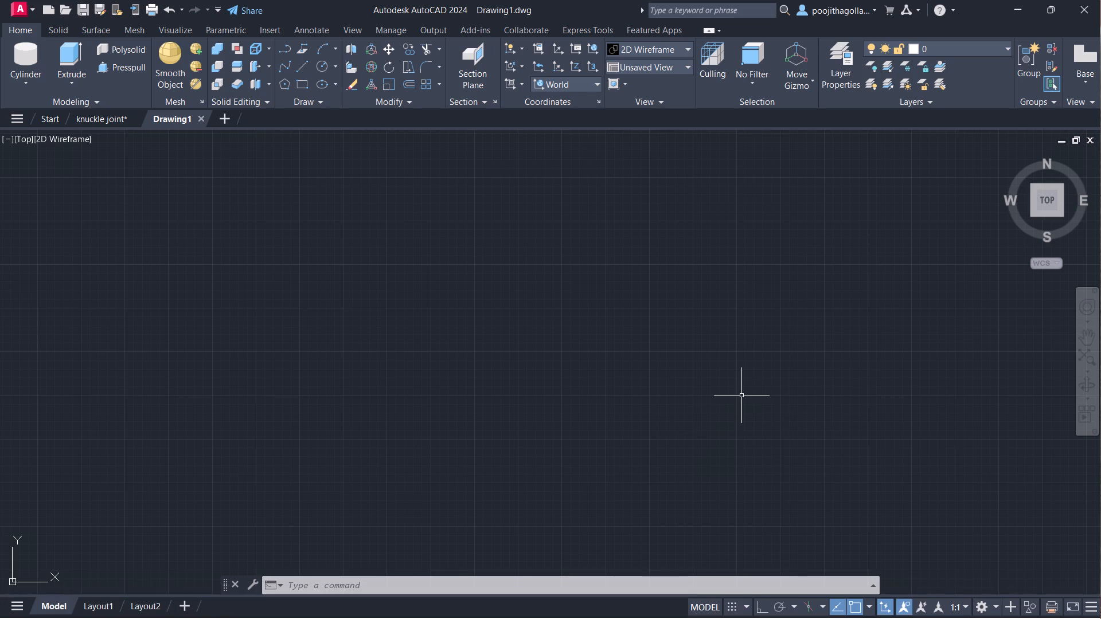
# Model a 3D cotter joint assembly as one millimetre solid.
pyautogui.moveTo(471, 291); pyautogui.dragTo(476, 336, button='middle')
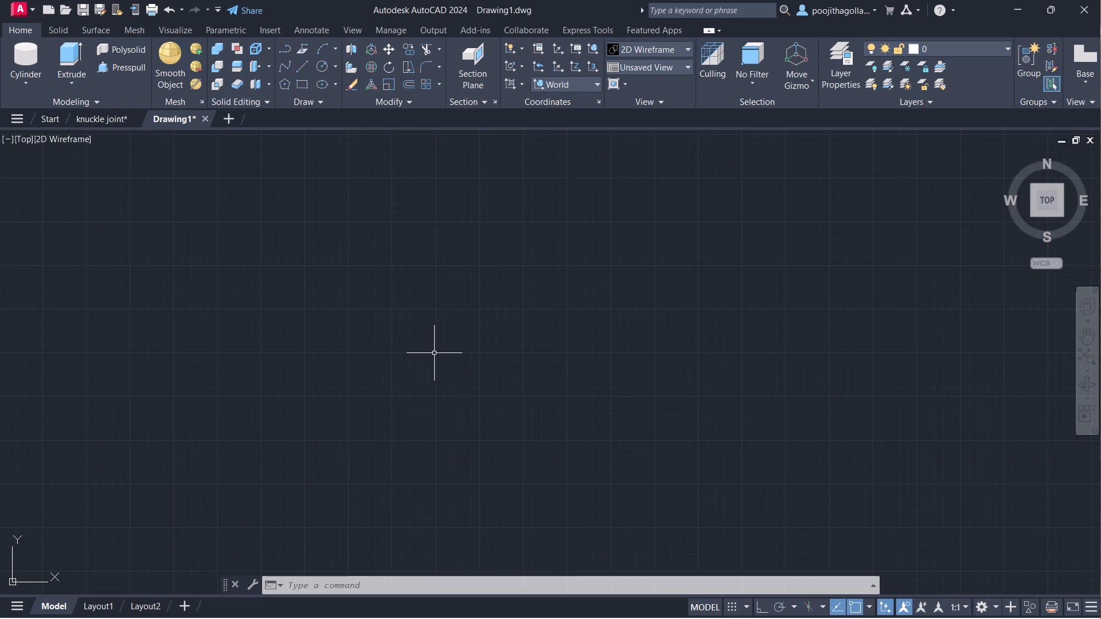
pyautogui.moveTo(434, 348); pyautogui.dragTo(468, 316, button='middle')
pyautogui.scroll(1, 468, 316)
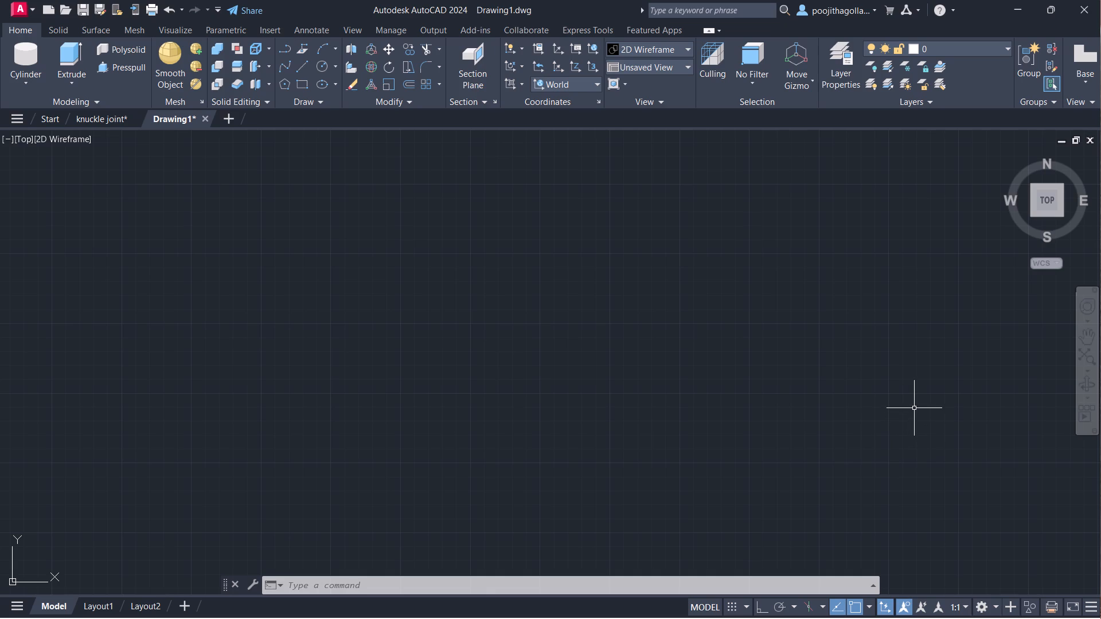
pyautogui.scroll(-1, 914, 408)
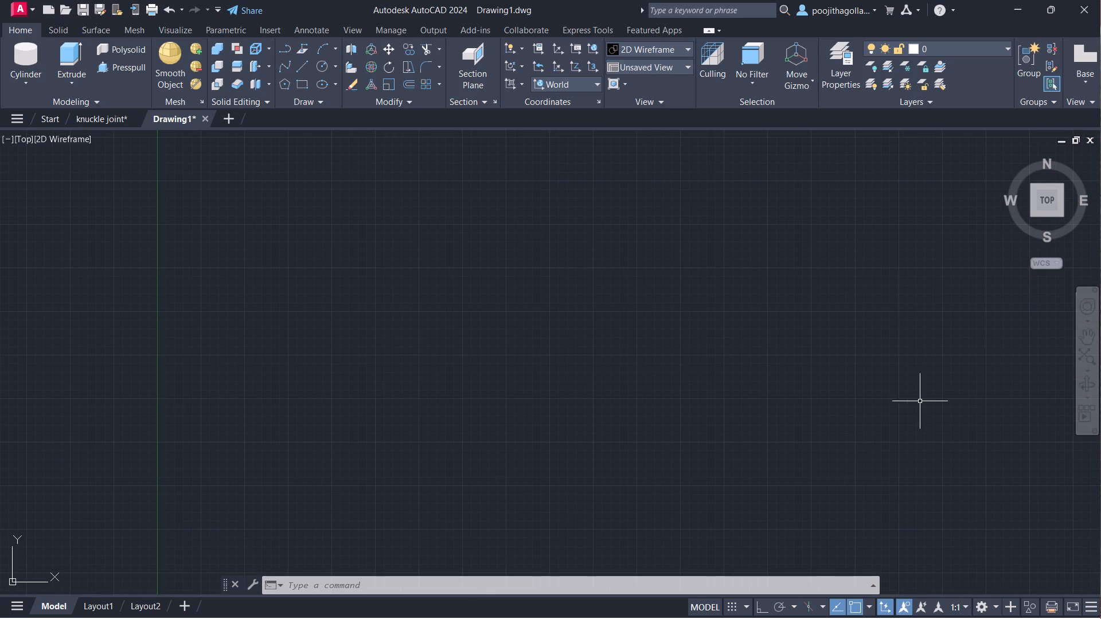
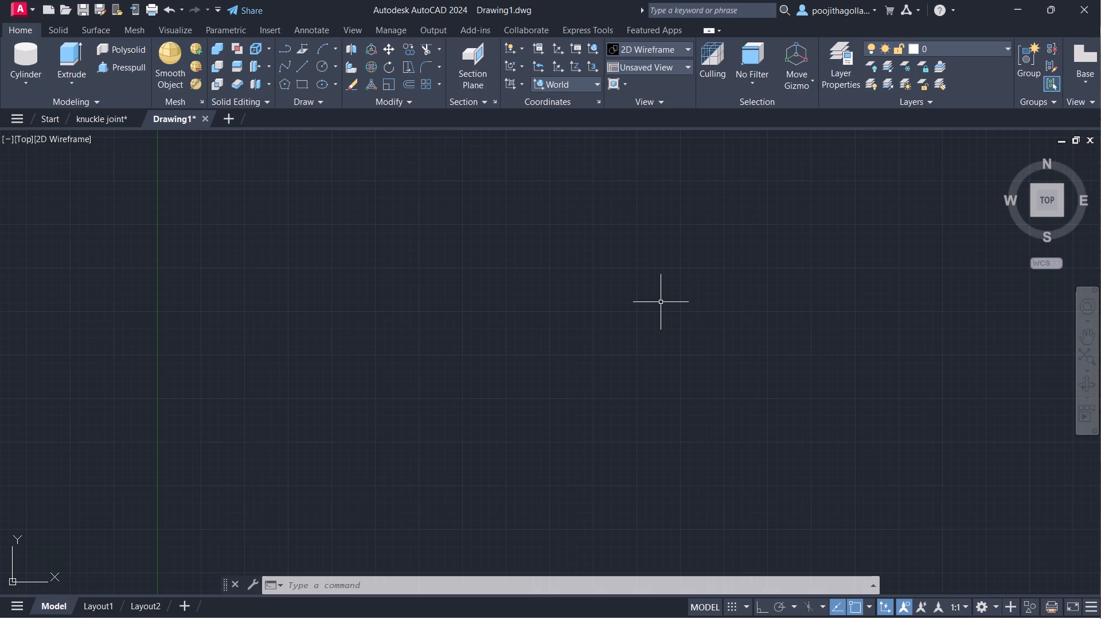
# Turn on Ortho mode to restrict drawing to horizontal and vertical directions, abandoning the trial line.
pyautogui.press('l')
pyautogui.press('Return')
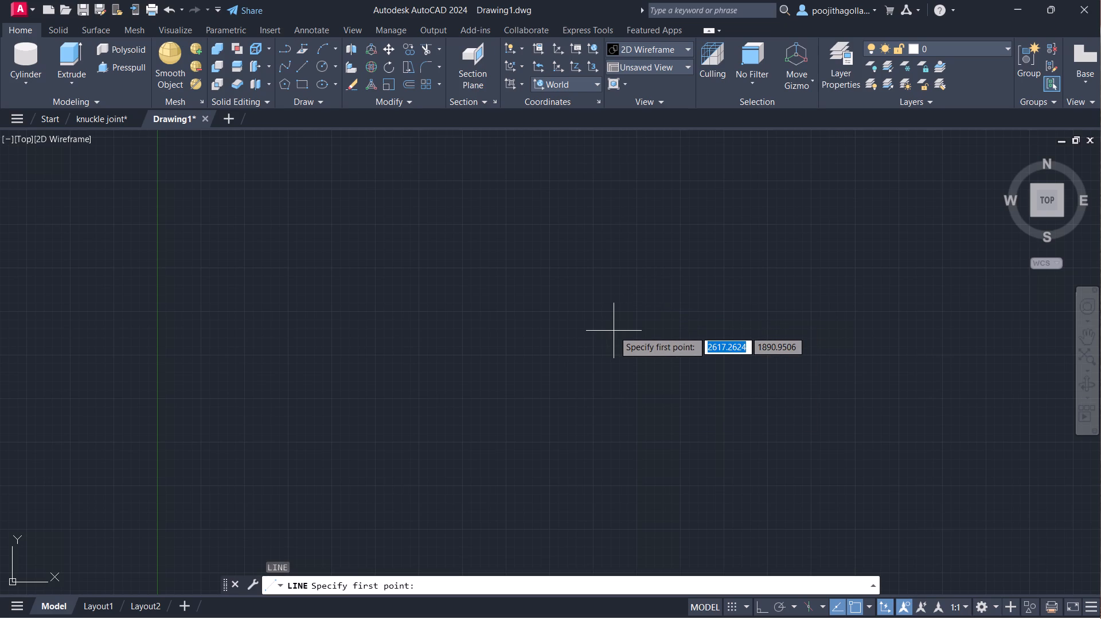
pyautogui.click(414, 354)
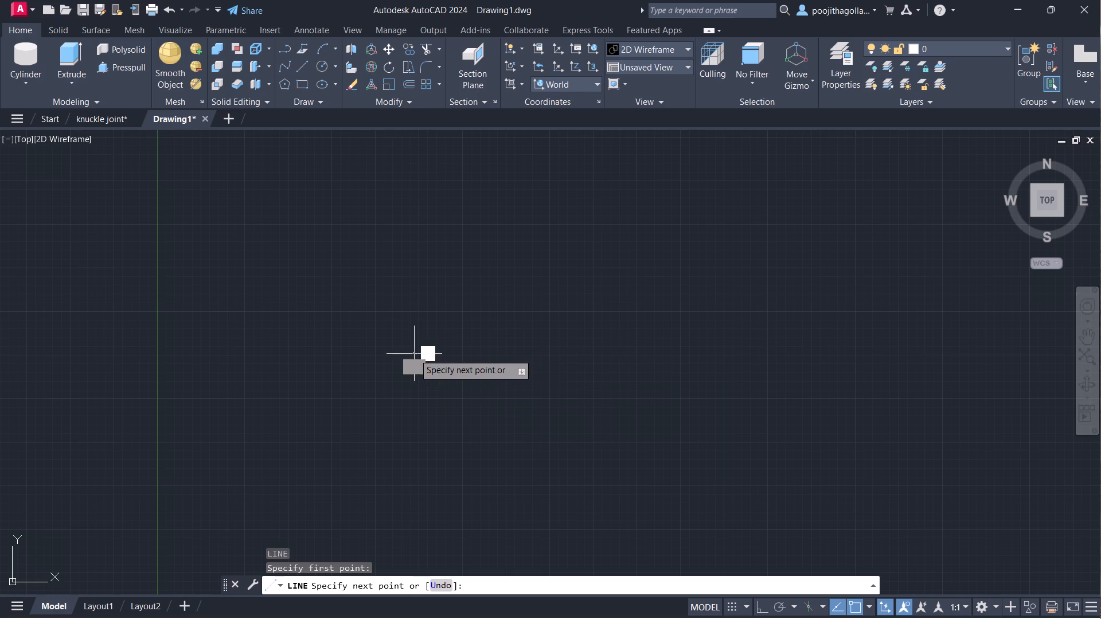
pyautogui.click(762, 605)
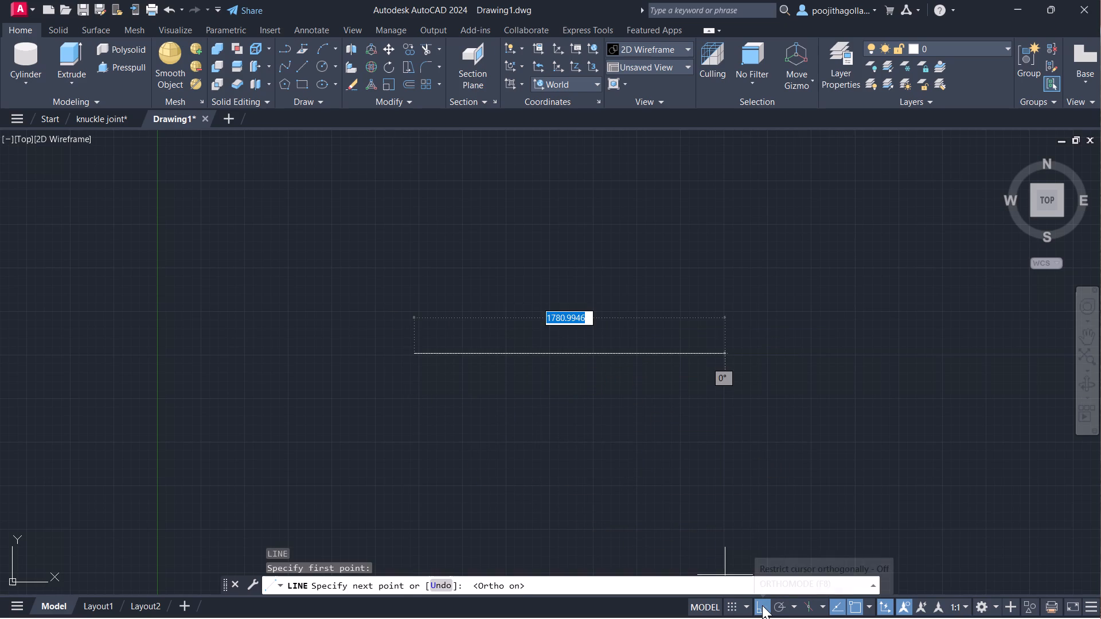
pyautogui.press('Escape')
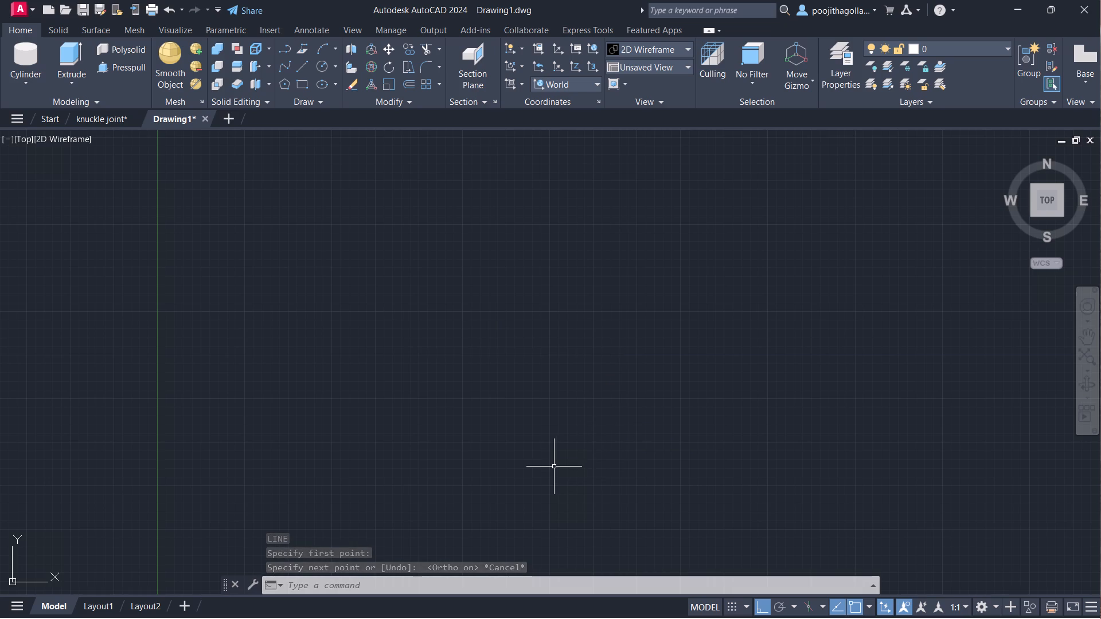
# Switch the viewport from the top view to the Front view.
pyautogui.click(26, 140)
pyautogui.click(68, 233)
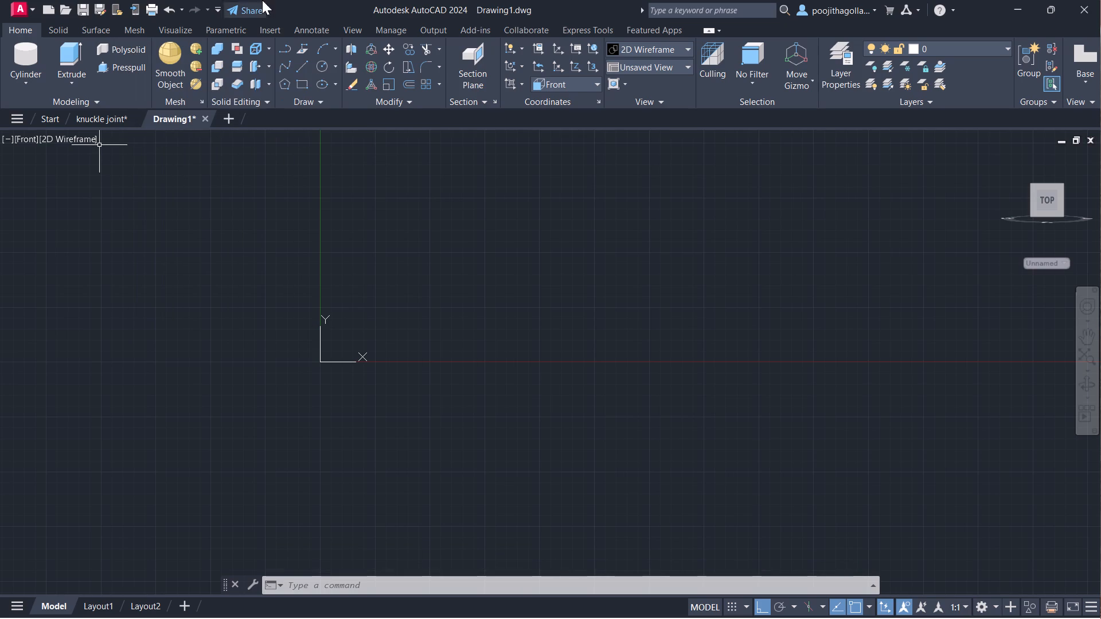
# Start a line in the front view from a free point above the X axis and to the right of the Y axis.
pyautogui.moveTo(551, 245); pyautogui.dragTo(492, 355, button='middle')
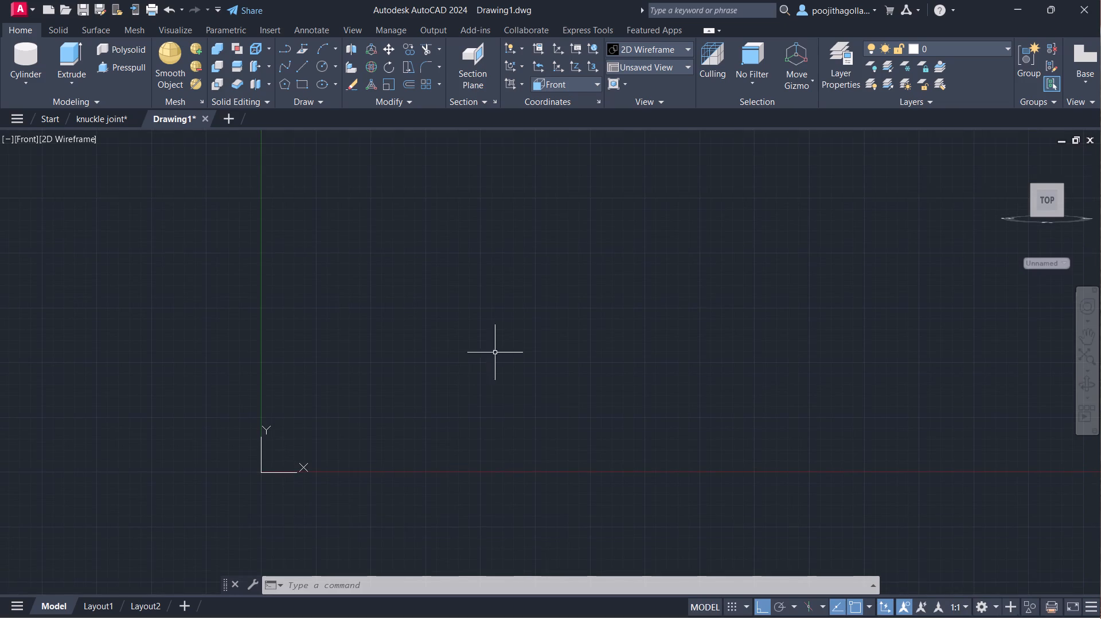
pyautogui.scroll(1, 573, 267)
pyautogui.moveTo(538, 315); pyautogui.dragTo(506, 348, button='middle')
pyautogui.press('l')
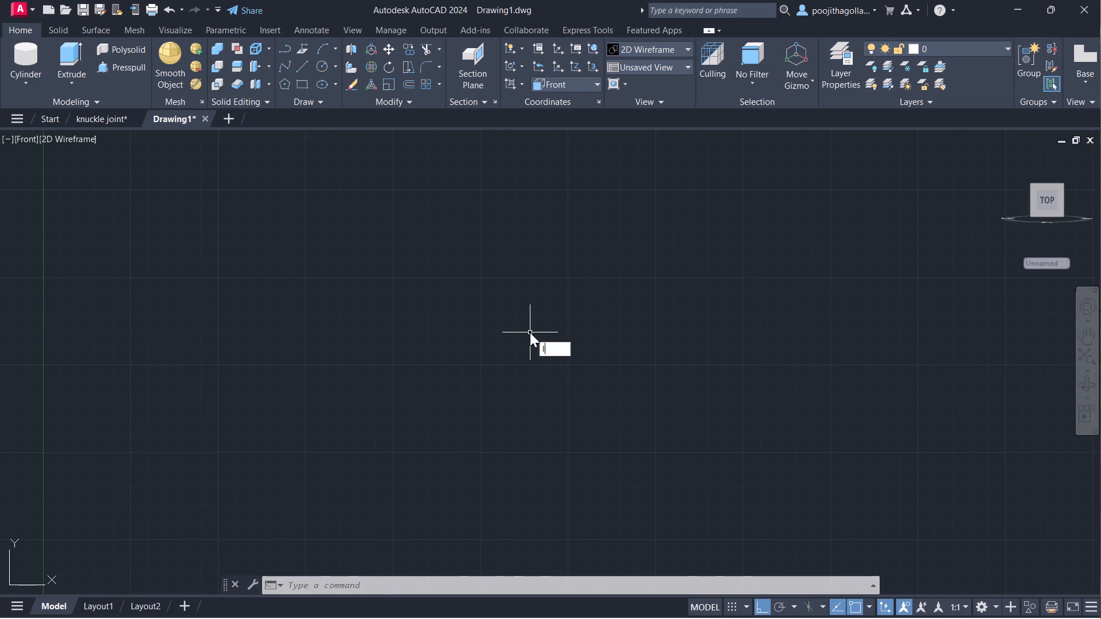
pyautogui.press('Return')
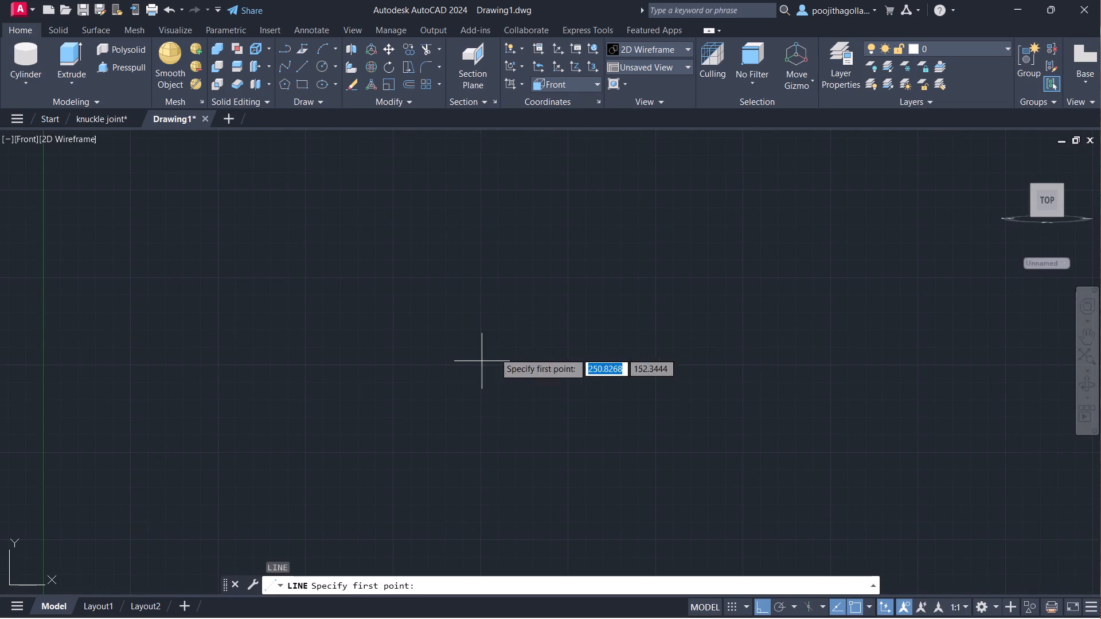
pyautogui.click(321, 344)
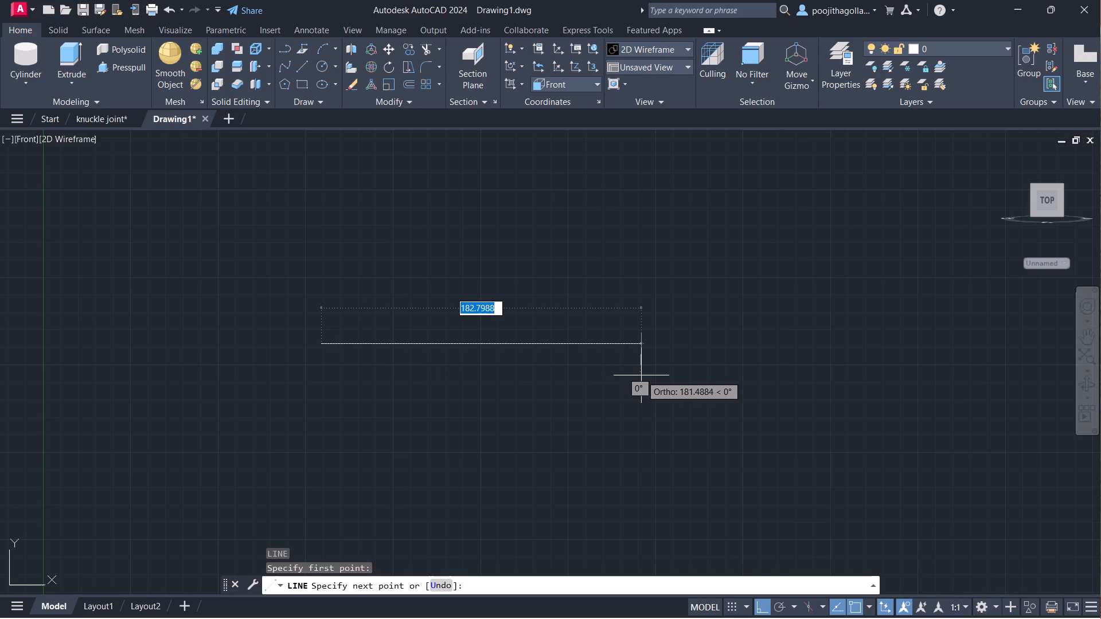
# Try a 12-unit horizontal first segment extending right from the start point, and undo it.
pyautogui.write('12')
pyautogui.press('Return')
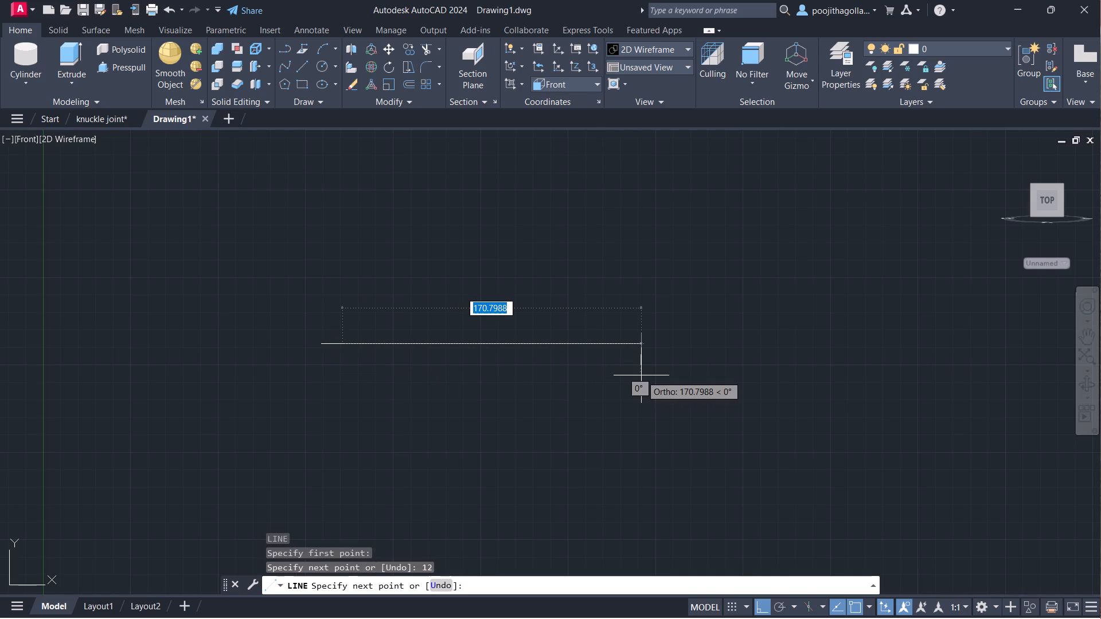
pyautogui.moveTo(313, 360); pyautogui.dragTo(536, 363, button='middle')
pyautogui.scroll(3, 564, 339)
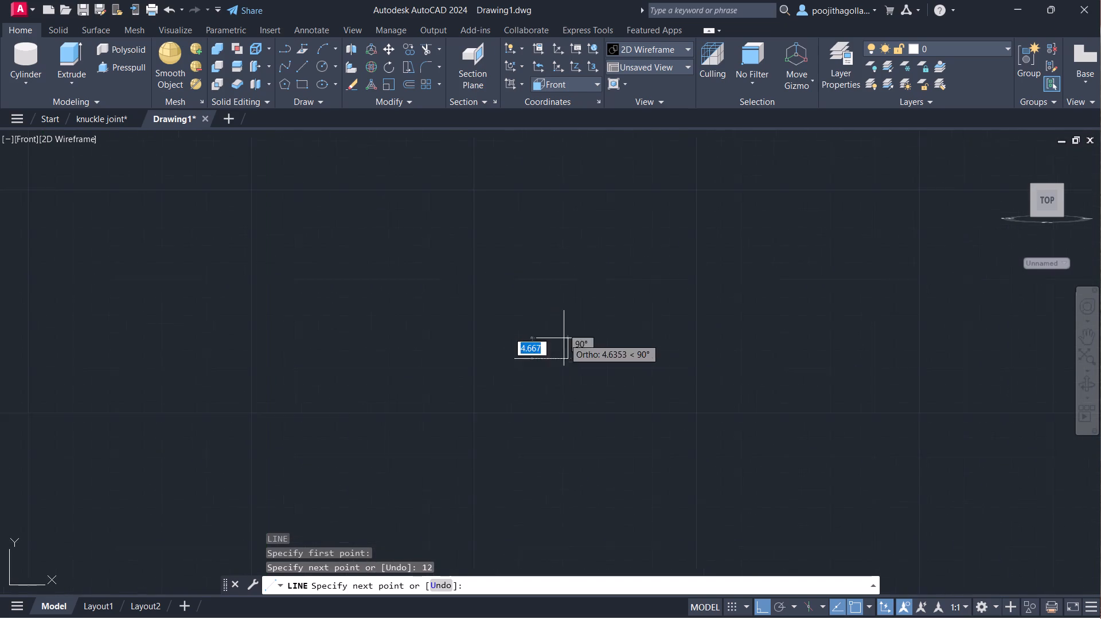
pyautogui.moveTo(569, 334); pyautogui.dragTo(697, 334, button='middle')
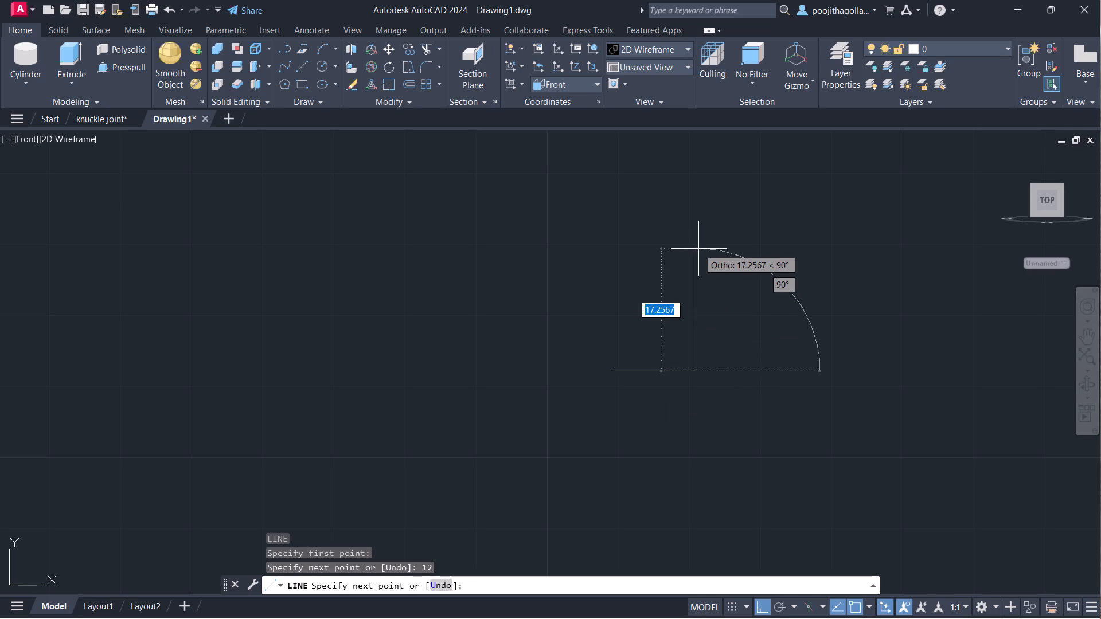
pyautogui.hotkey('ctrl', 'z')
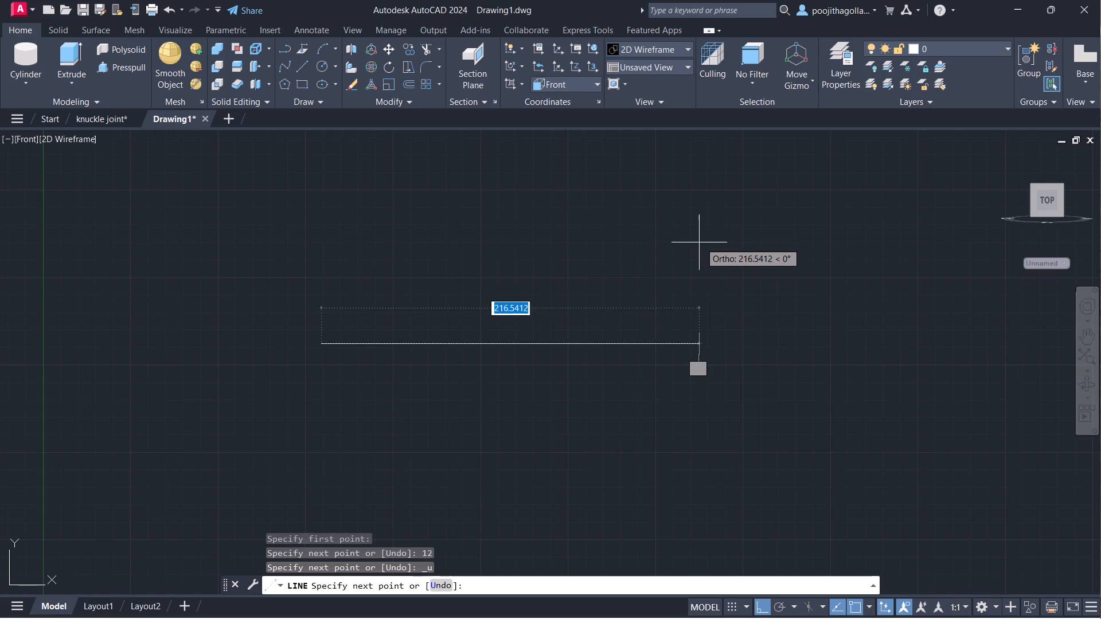
# Draw a stepped profile of connected line segments from the start point: 12 up, 30 left, 10 up, 82 left and 6 up.
pyautogui.moveTo(345, 263); pyautogui.dragTo(797, 339, button='middle')
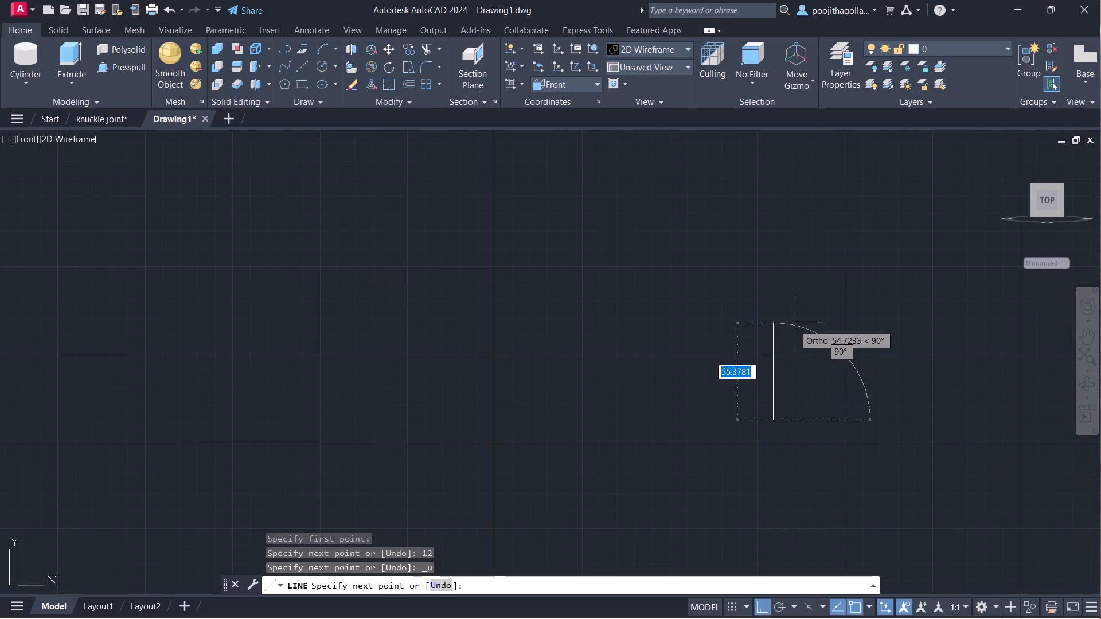
pyautogui.write('12')
pyautogui.press('Return')
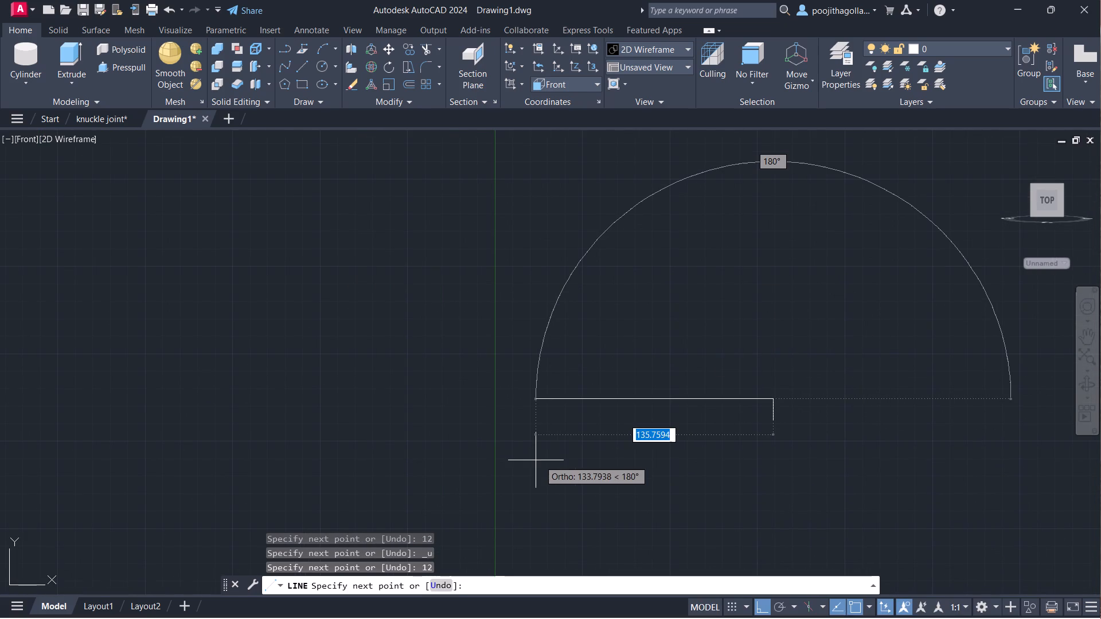
pyautogui.write('30')
pyautogui.press('Return')
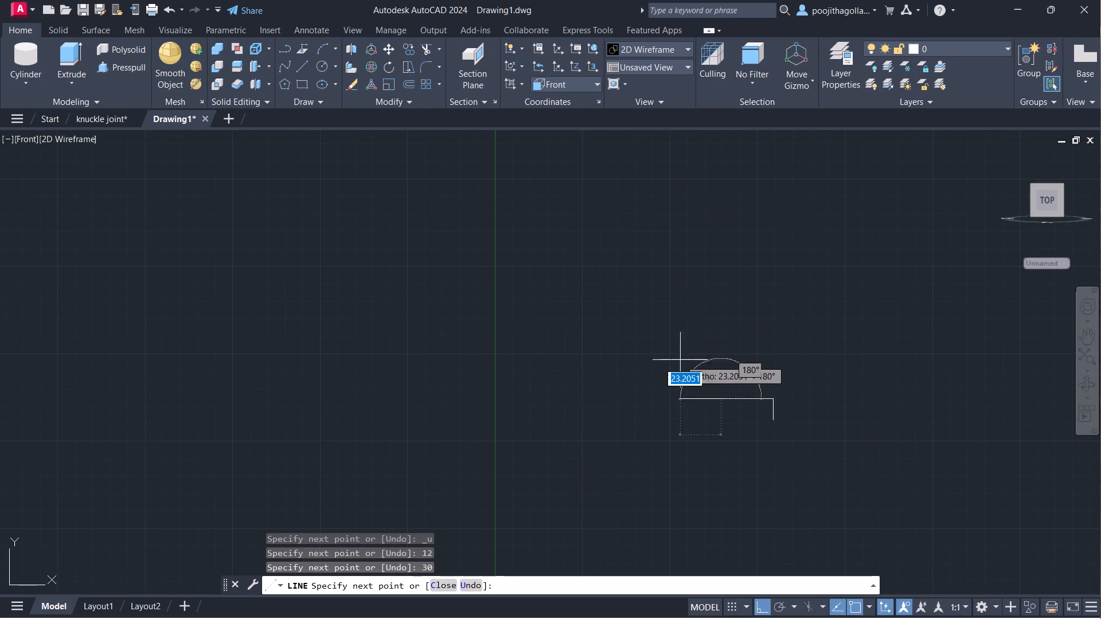
pyautogui.scroll(1, 692, 343)
pyautogui.moveTo(692, 343); pyautogui.dragTo(667, 292, button='middle')
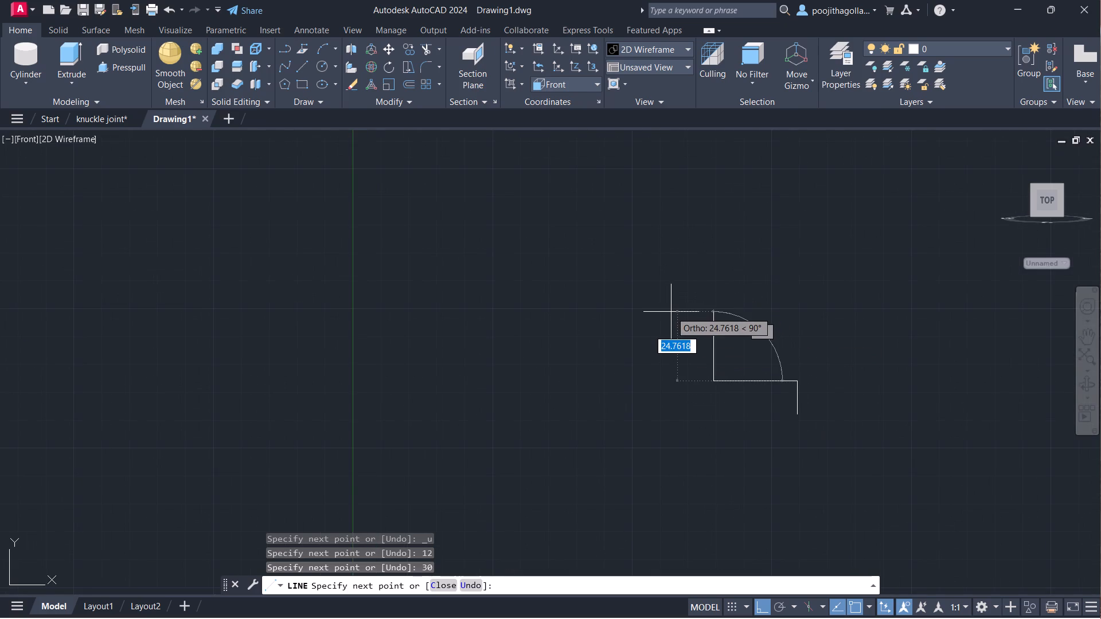
pyautogui.write('10')
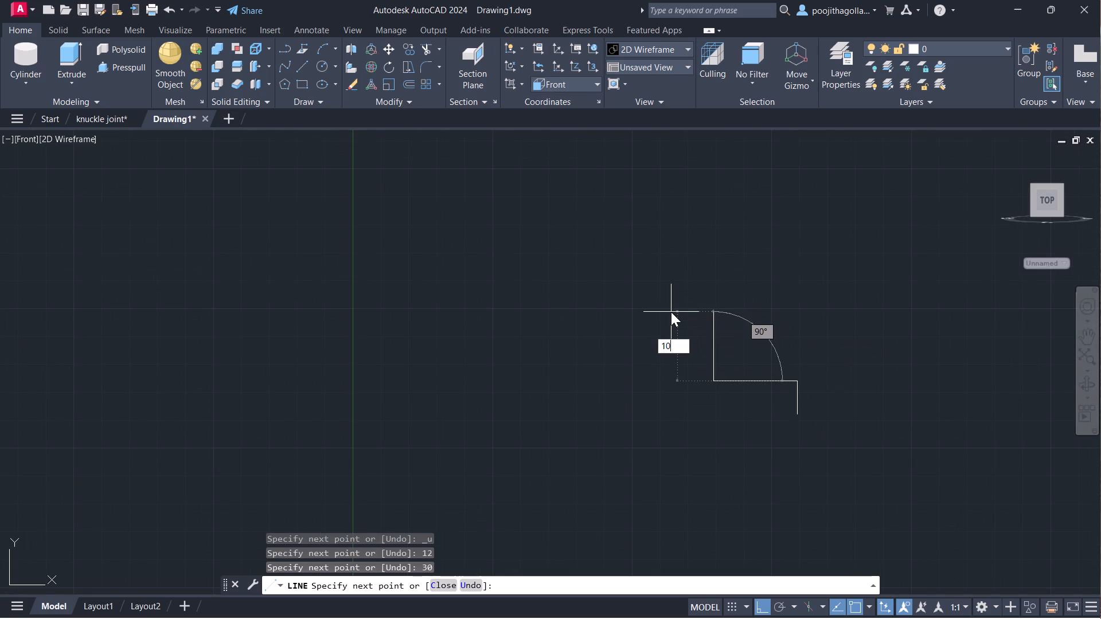
pyautogui.press('Return')
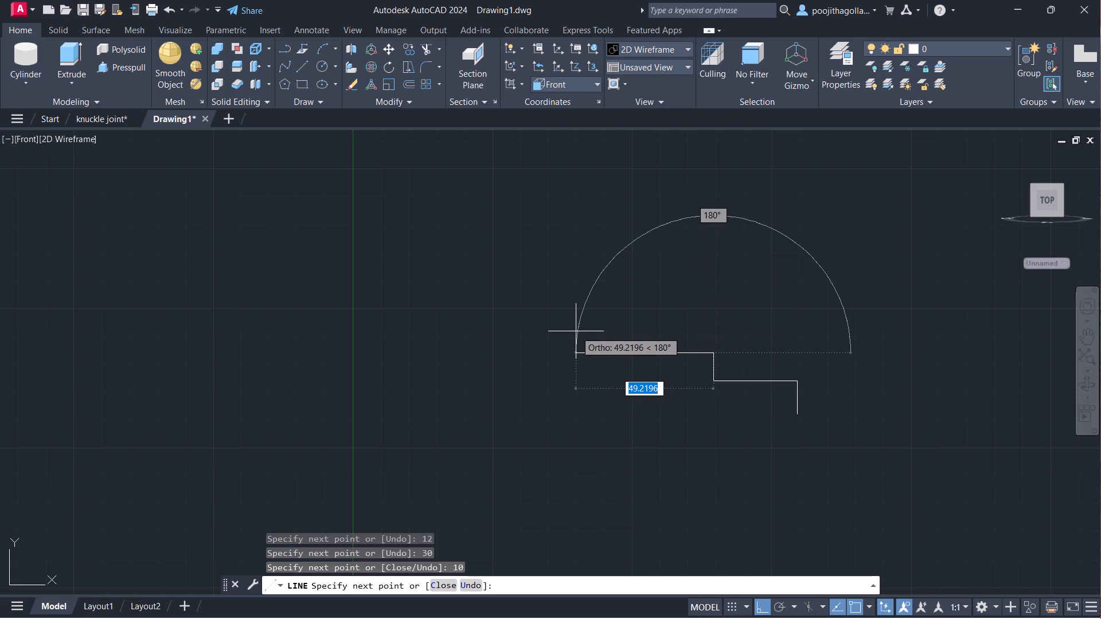
pyautogui.write('82')
pyautogui.press('Return')
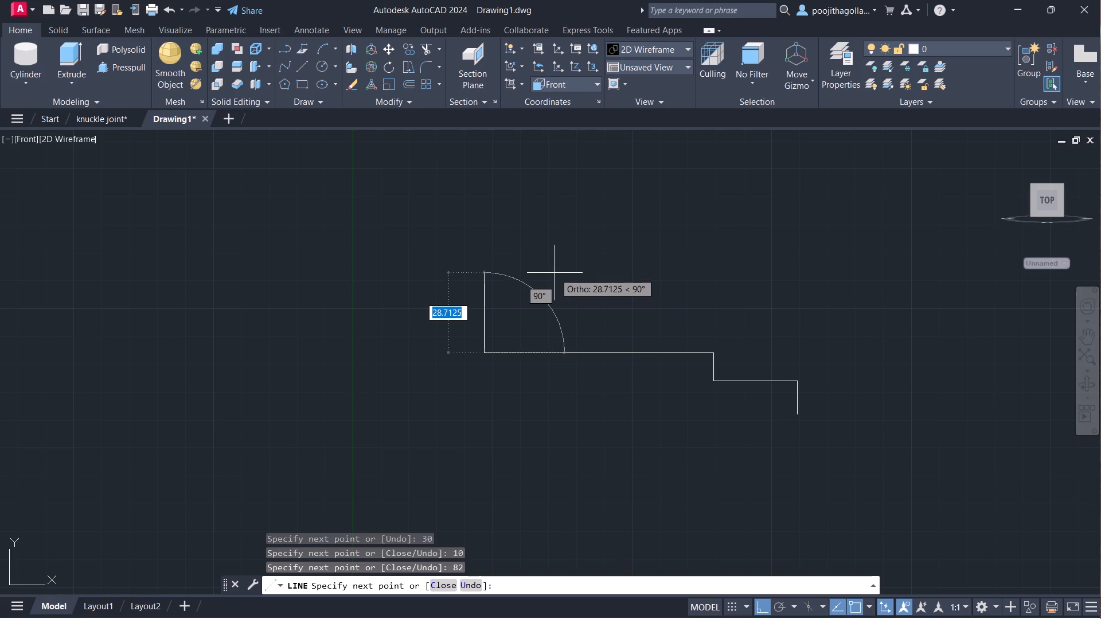
pyautogui.press('6')
pyautogui.press('Return')
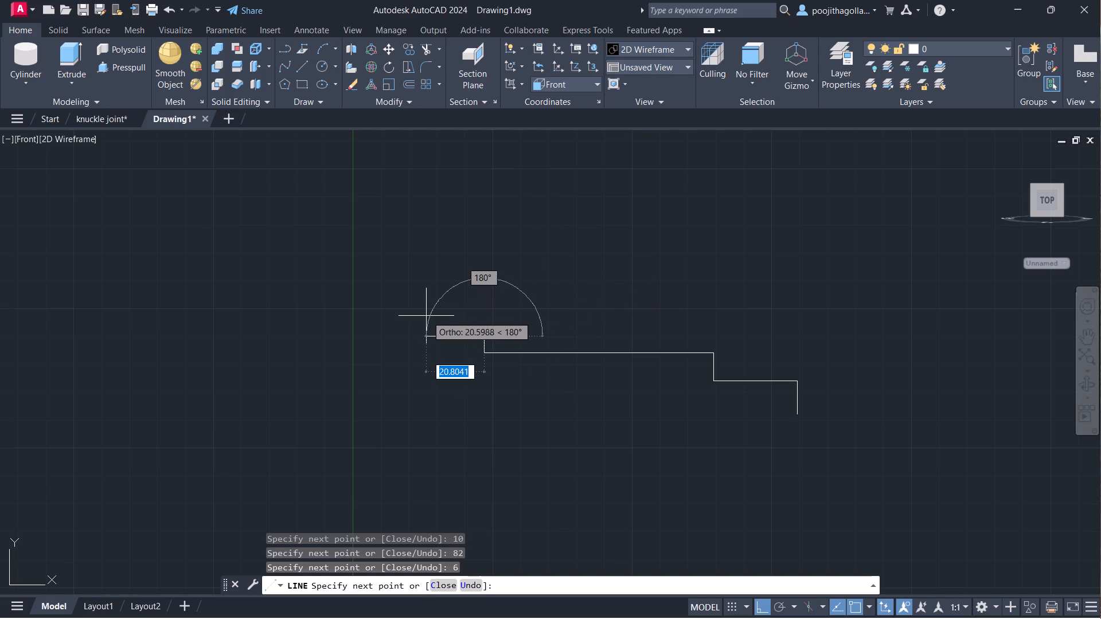
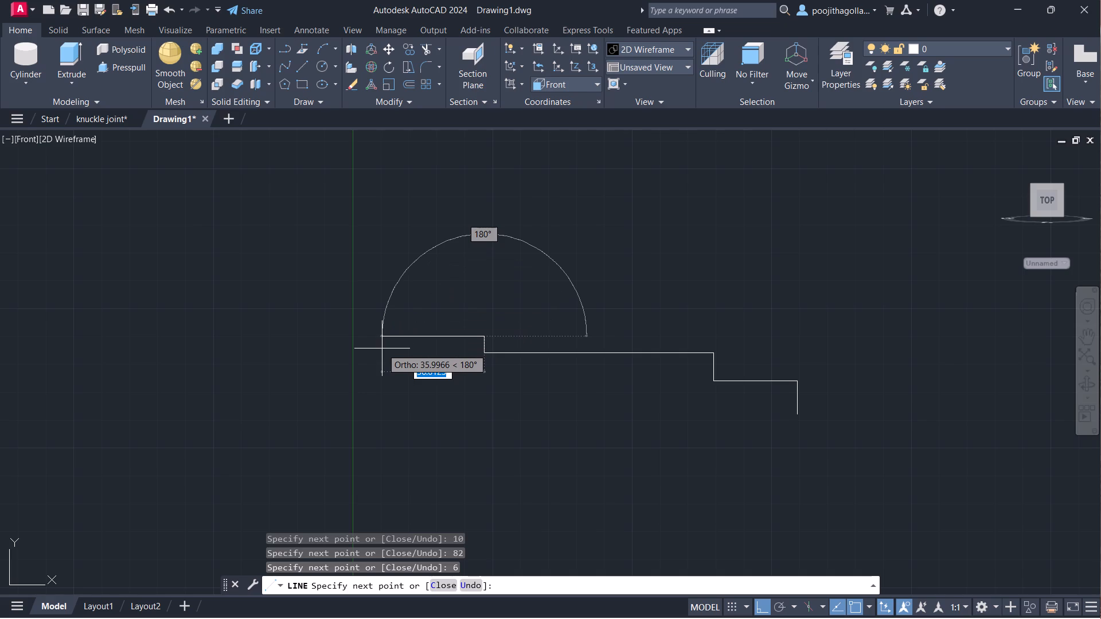
# Continue the stepped profile with connected line segments: 30 left, 13 down and 94 right.
pyautogui.write('30')
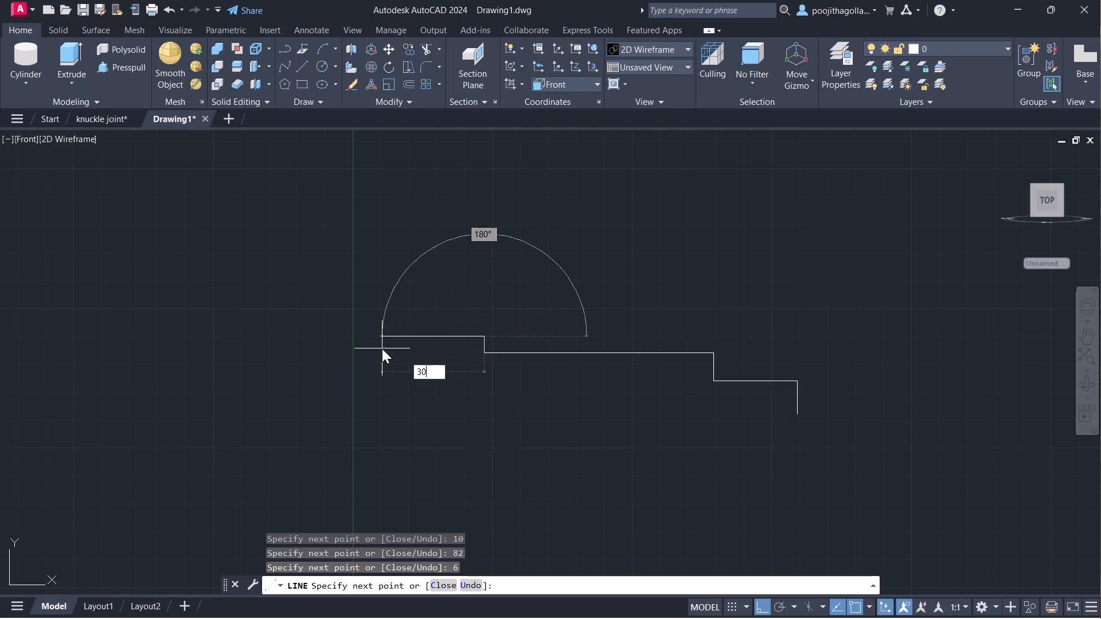
pyautogui.press('Return')
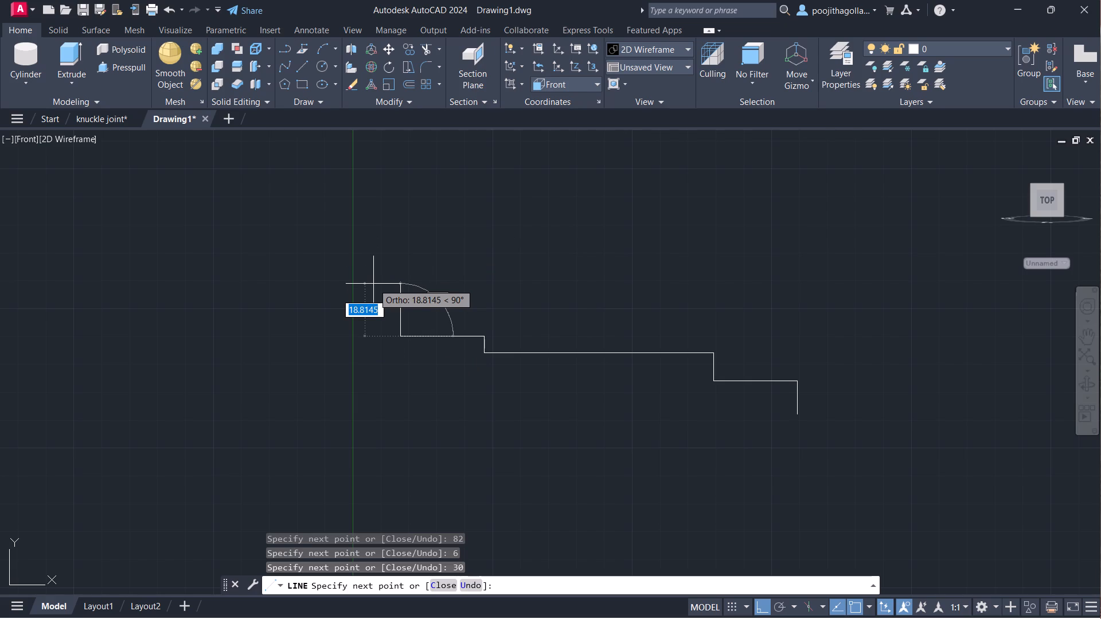
pyautogui.write('13')
pyautogui.press('Return')
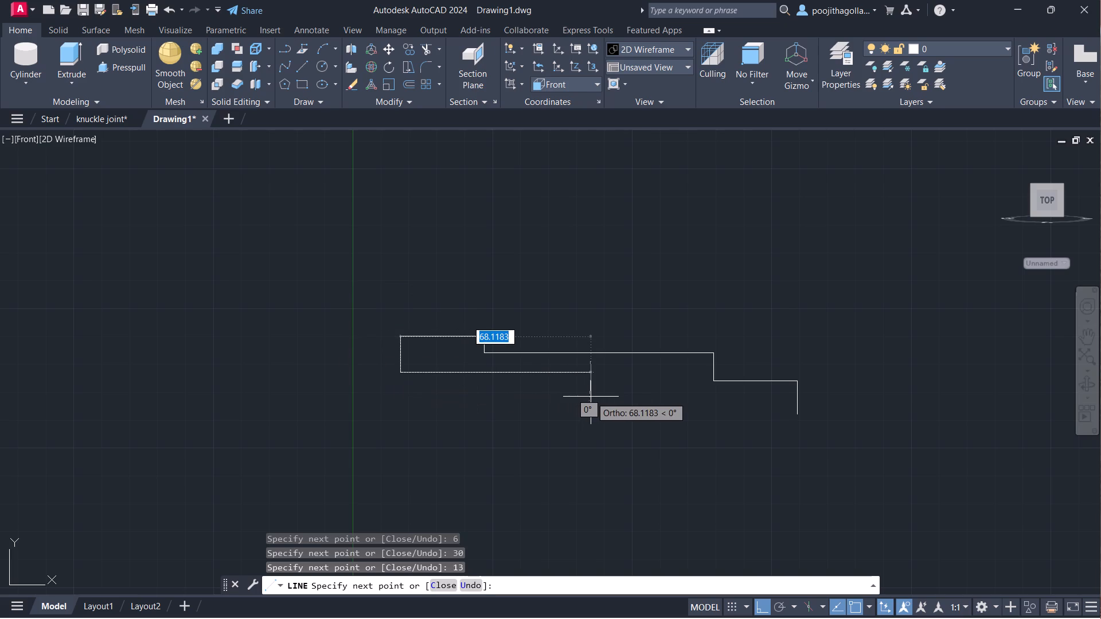
pyautogui.write('94')
pyautogui.press('Return')
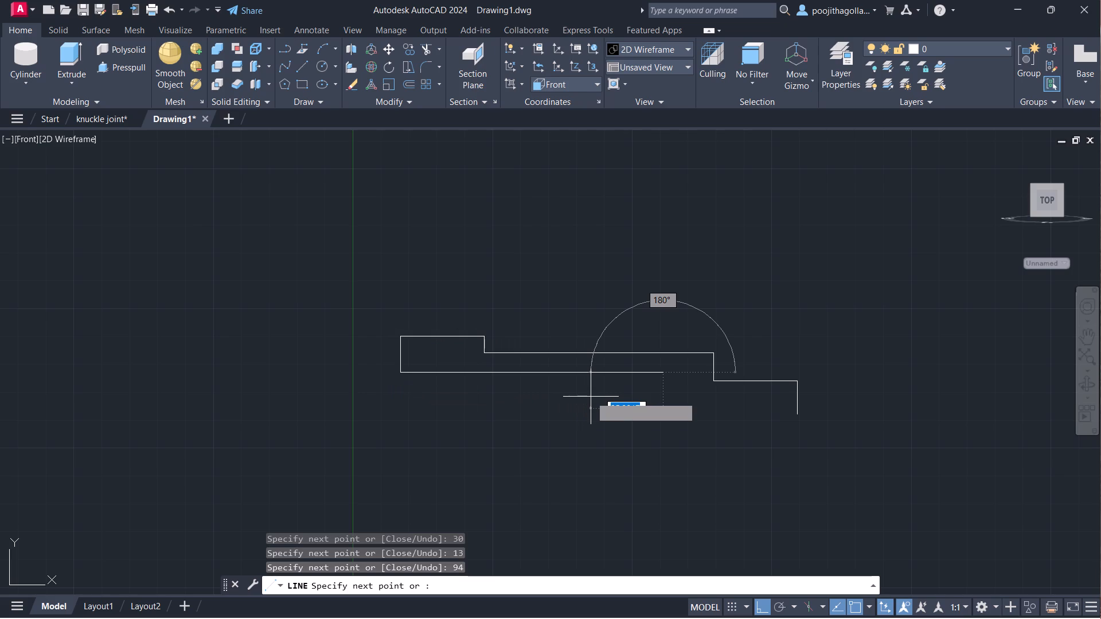
# Close the stepped profile with a segment 15 down and a horizontal segment right to its start point, ending the line.
pyautogui.press('1')
pyautogui.press('5')
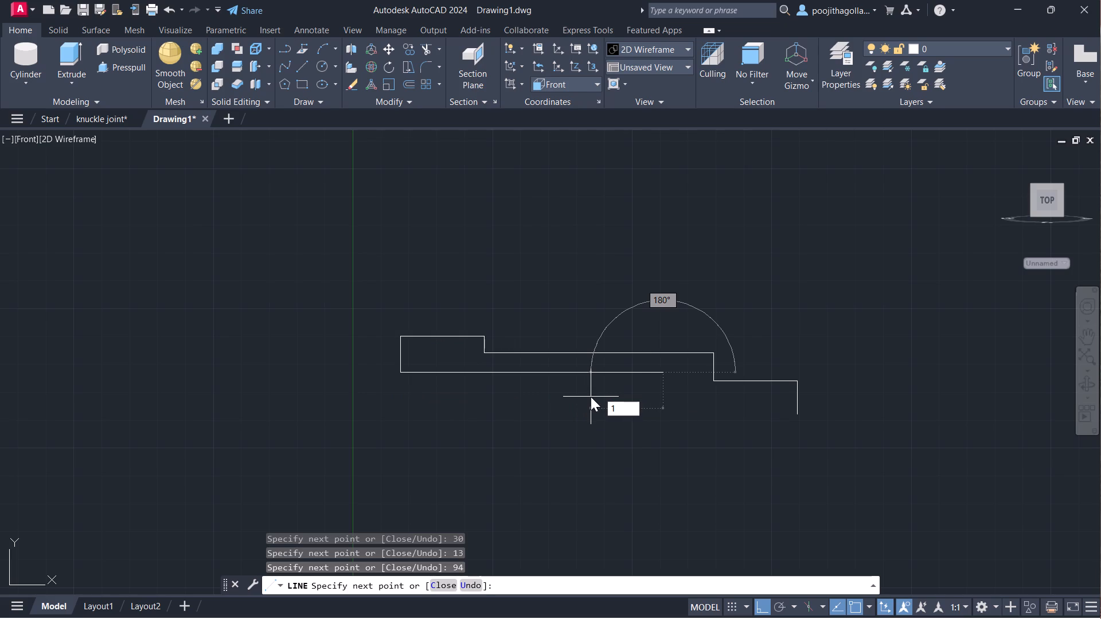
pyautogui.press('BackSpace')
pyautogui.press('BackSpace')
pyautogui.press('Escape')
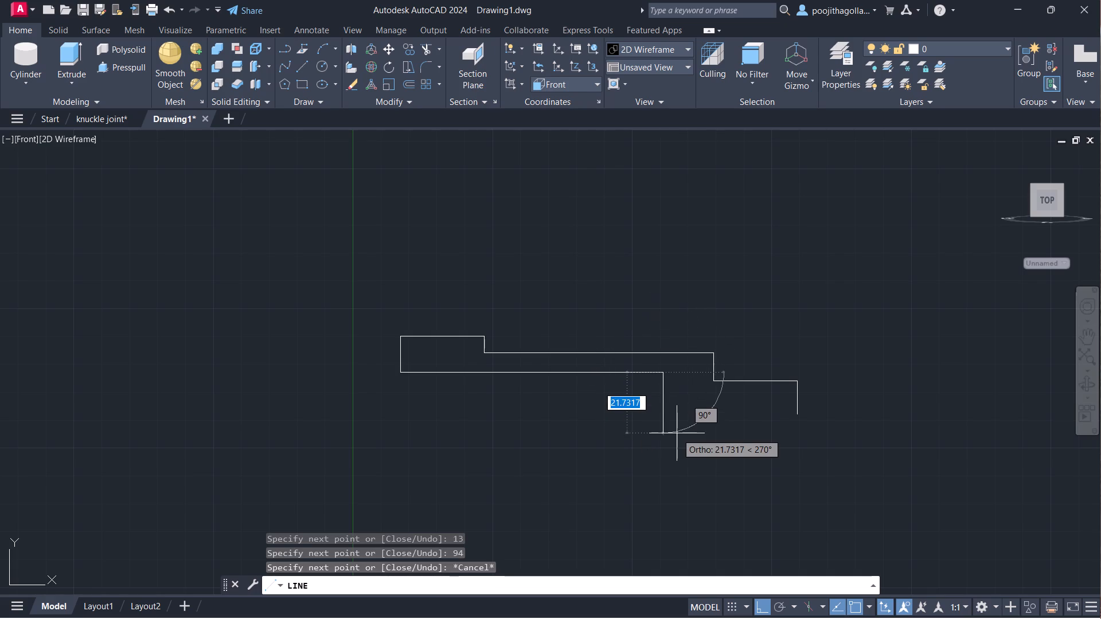
pyautogui.write('15')
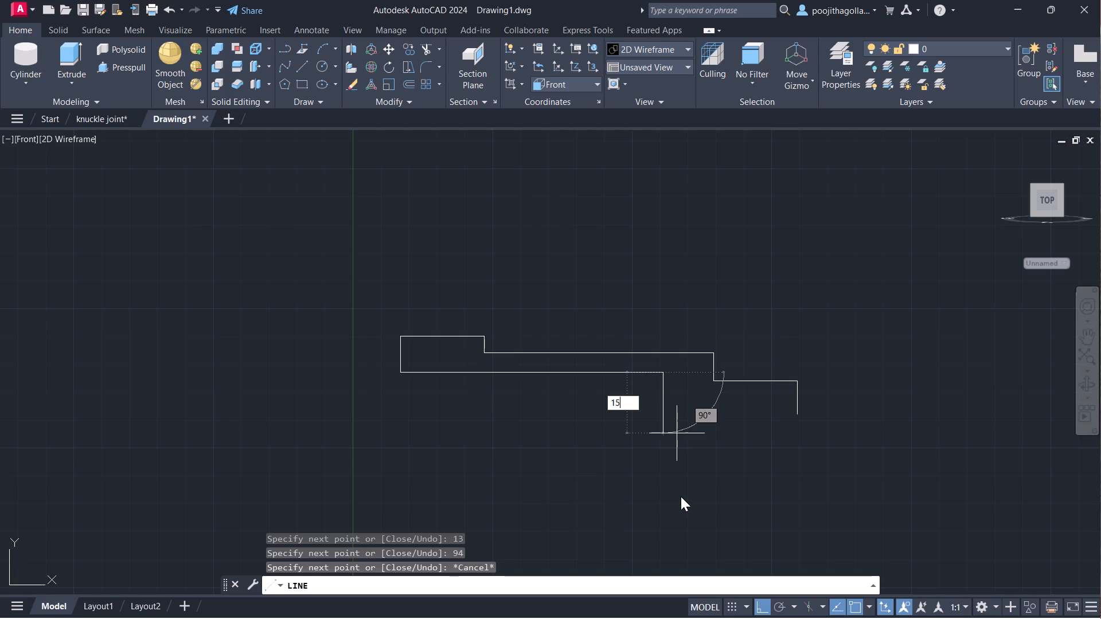
pyautogui.press('Return')
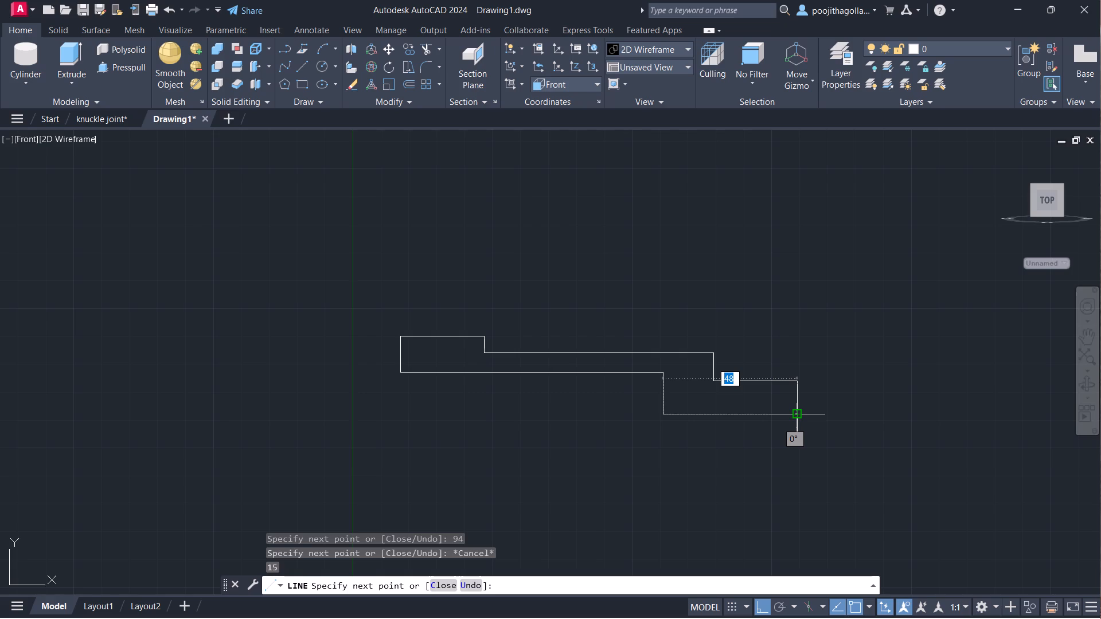
pyautogui.click(799, 418)
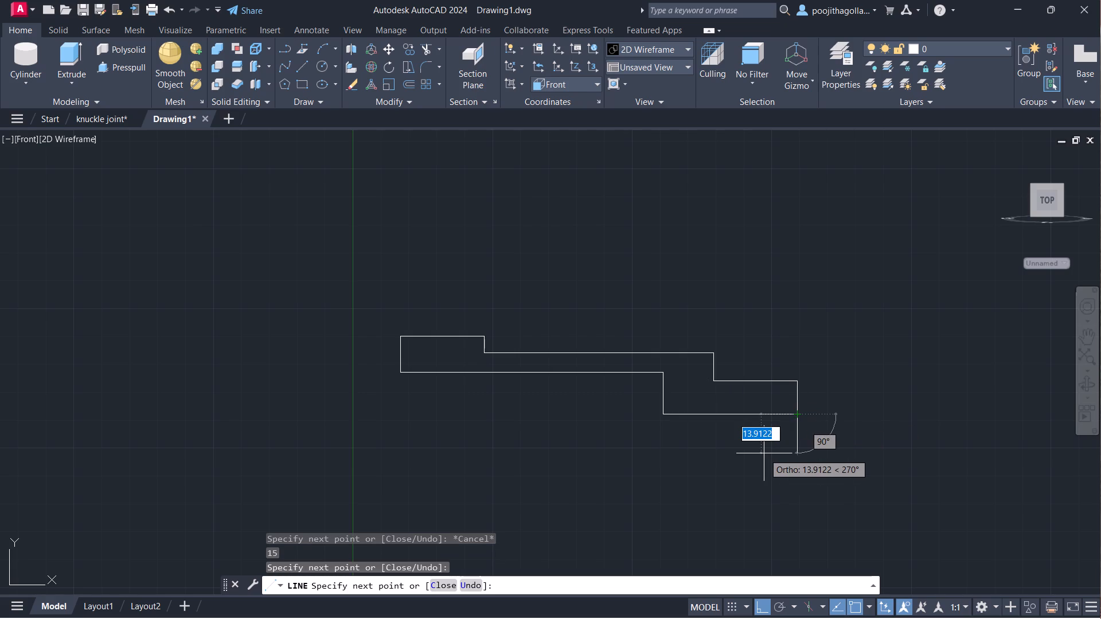
pyautogui.press('Escape')
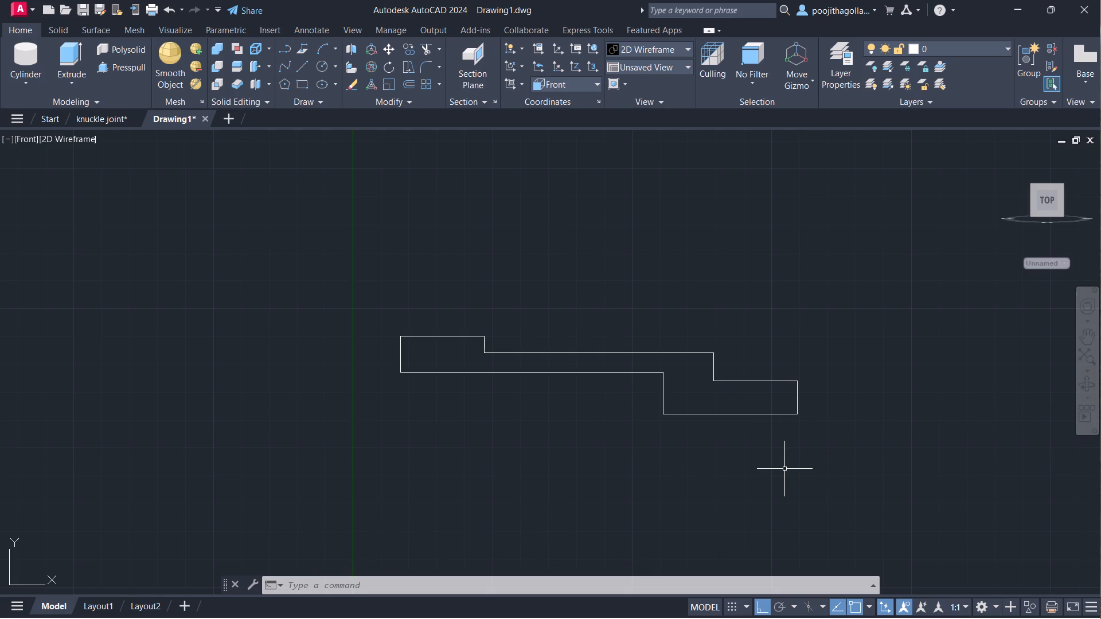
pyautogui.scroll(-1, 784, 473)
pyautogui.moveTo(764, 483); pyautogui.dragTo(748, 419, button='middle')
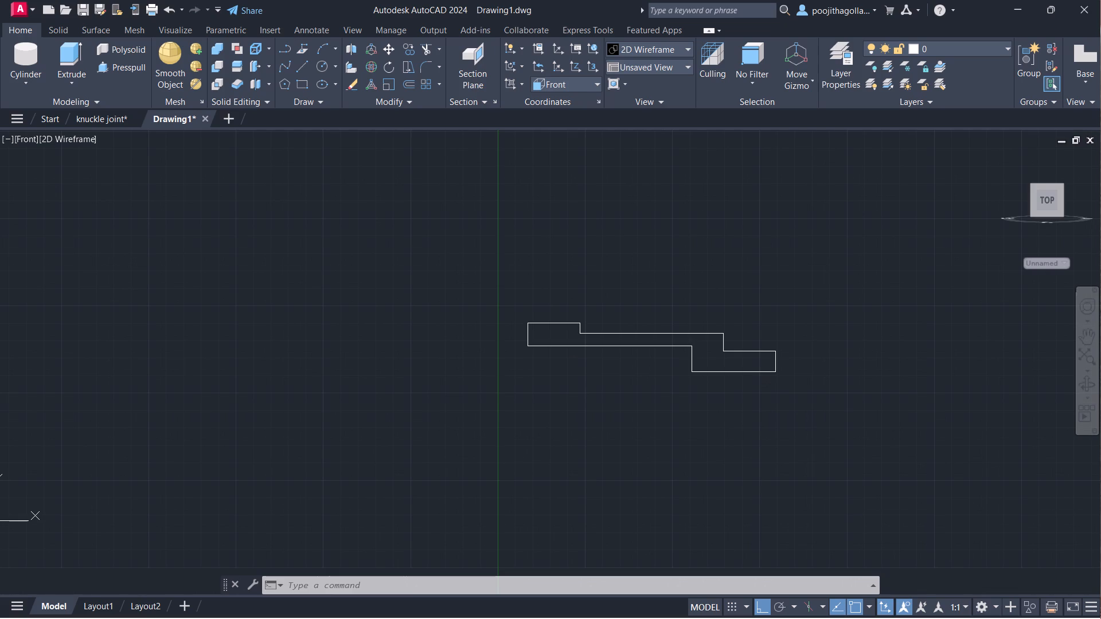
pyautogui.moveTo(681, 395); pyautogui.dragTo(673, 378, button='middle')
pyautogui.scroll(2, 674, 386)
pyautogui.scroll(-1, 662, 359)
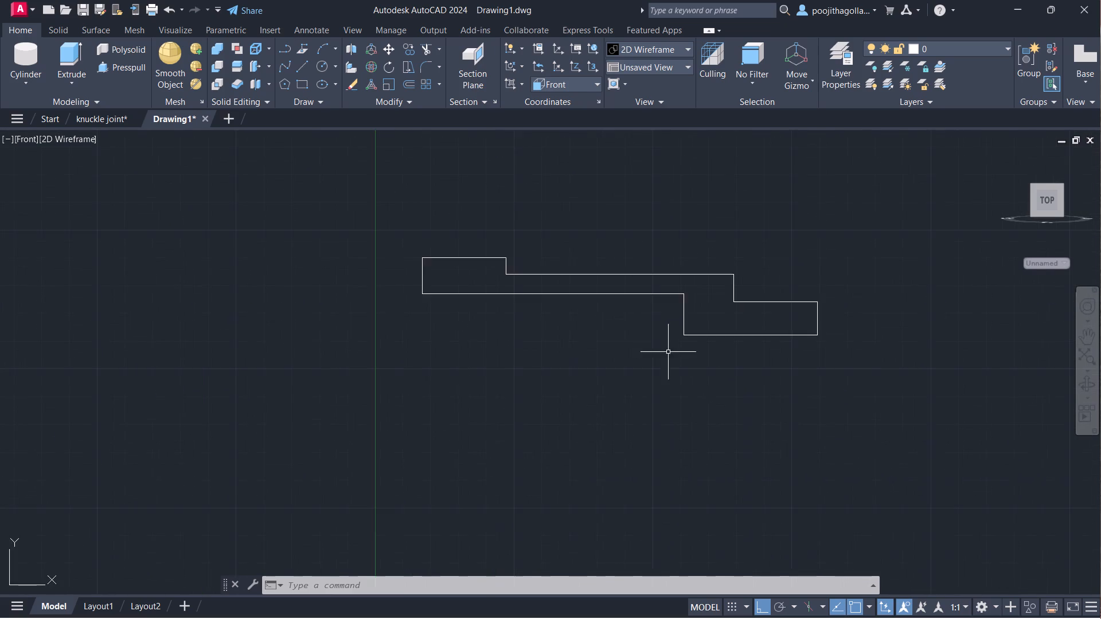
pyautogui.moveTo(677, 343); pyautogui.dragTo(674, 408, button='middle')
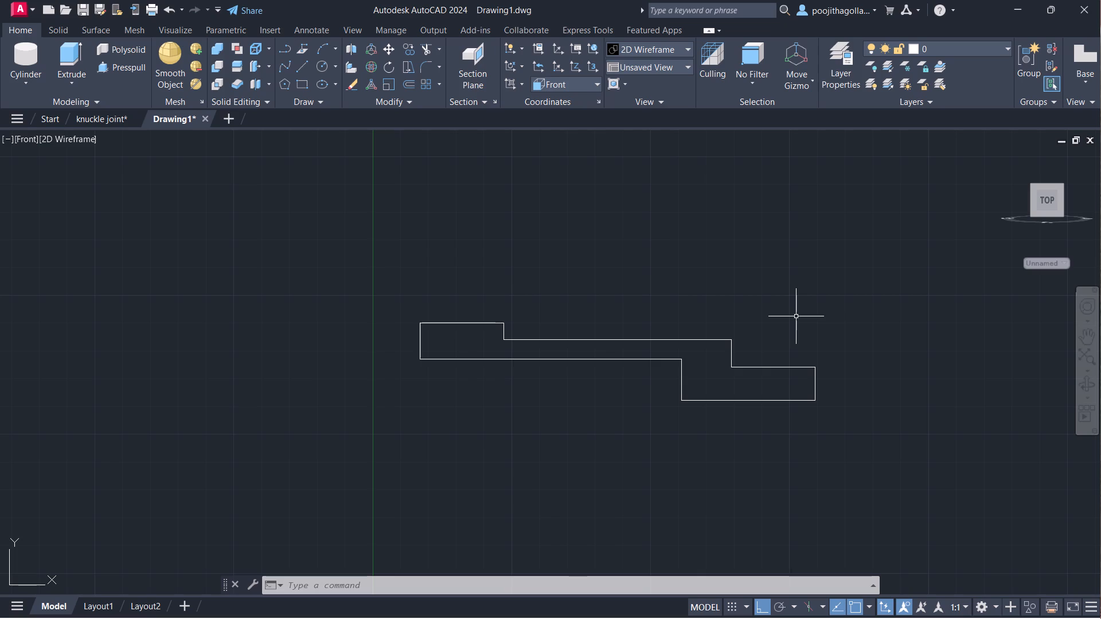
# Start a second profile from a free point to the right of the first one with segments 12 up, 30 right, 10 up and 12 right.
pyautogui.moveTo(831, 348); pyautogui.dragTo(775, 358, button='middle')
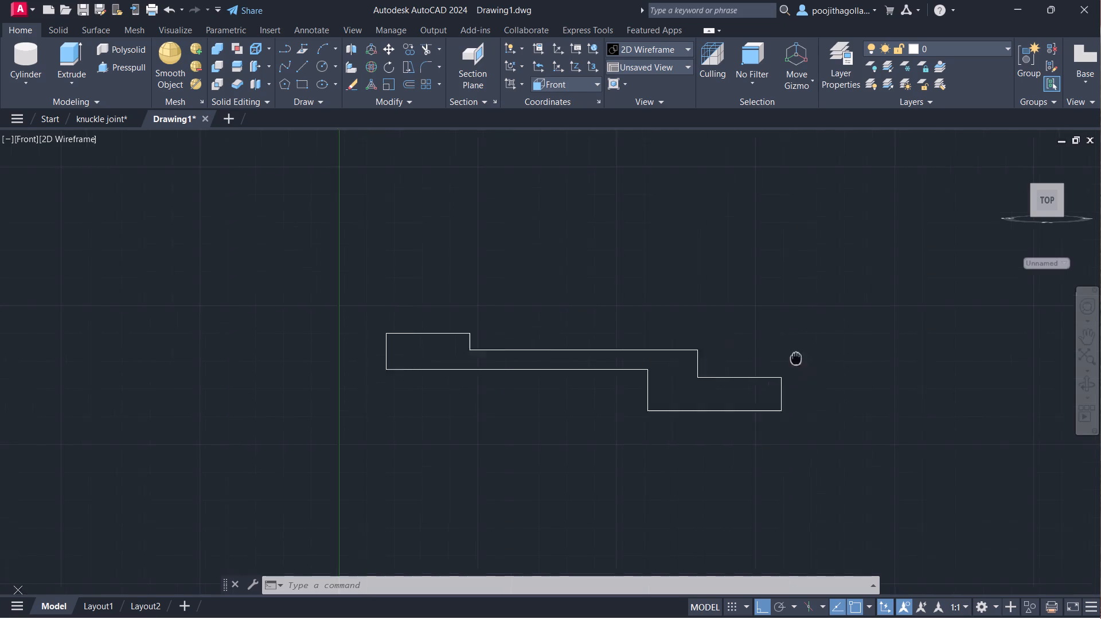
pyautogui.moveTo(775, 358); pyautogui.dragTo(386, 336, button='middle')
pyautogui.moveTo(579, 403); pyautogui.dragTo(478, 408, button='middle')
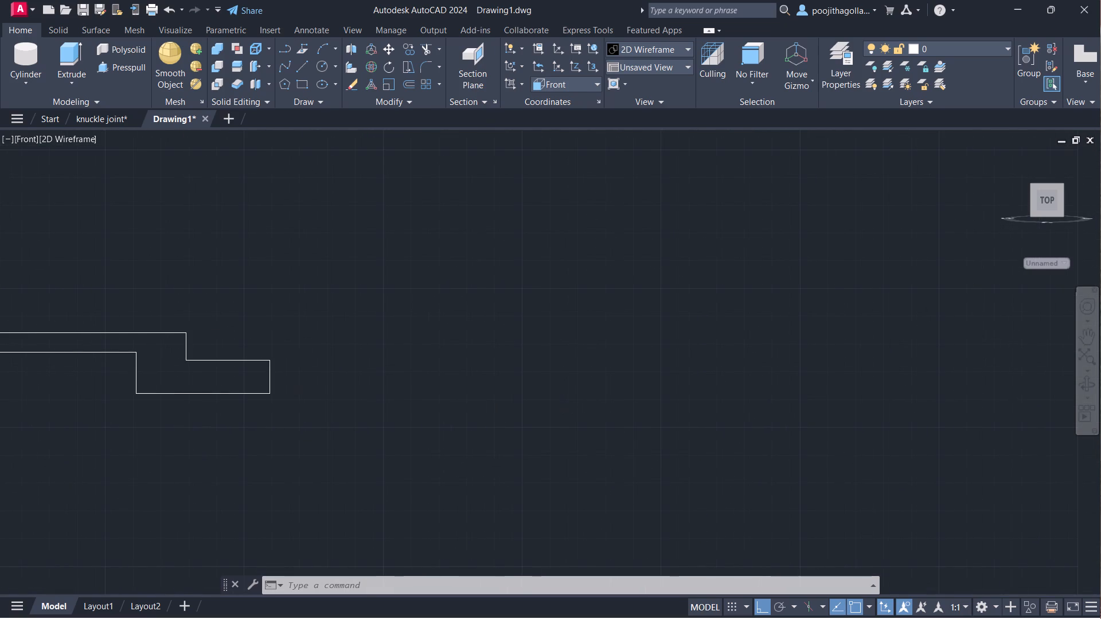
pyautogui.press('l')
pyautogui.press('Return')
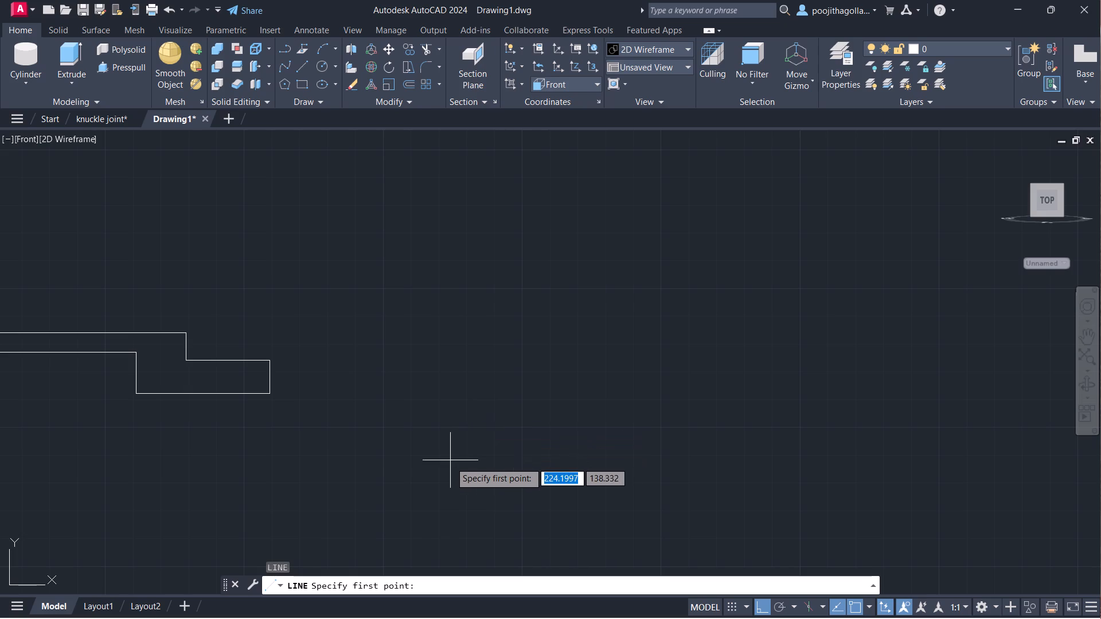
pyautogui.click(485, 453)
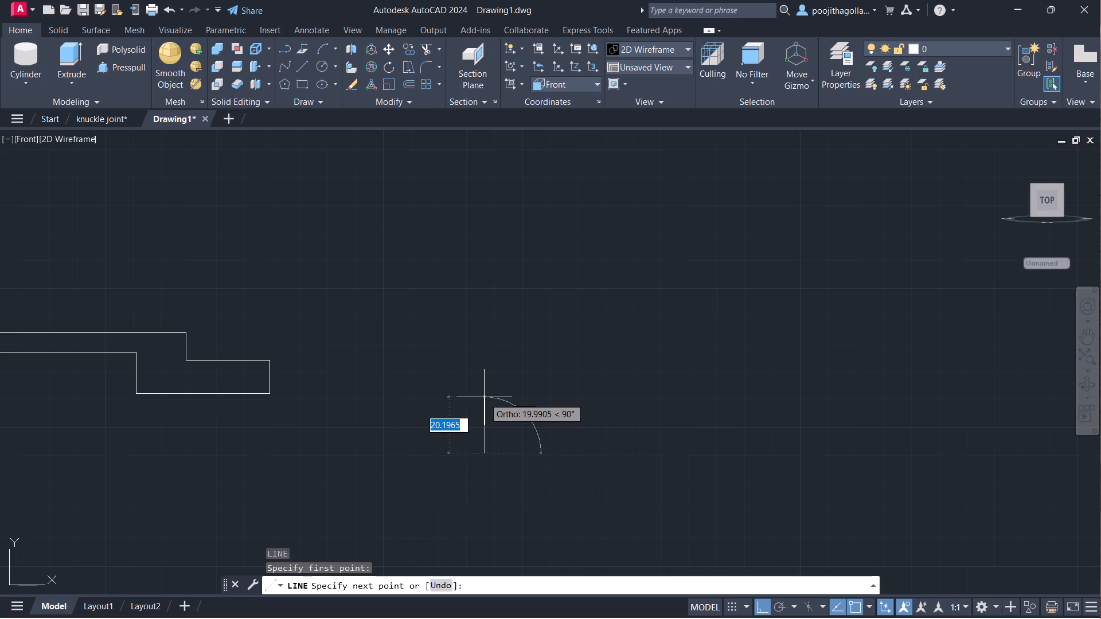
pyautogui.write('12')
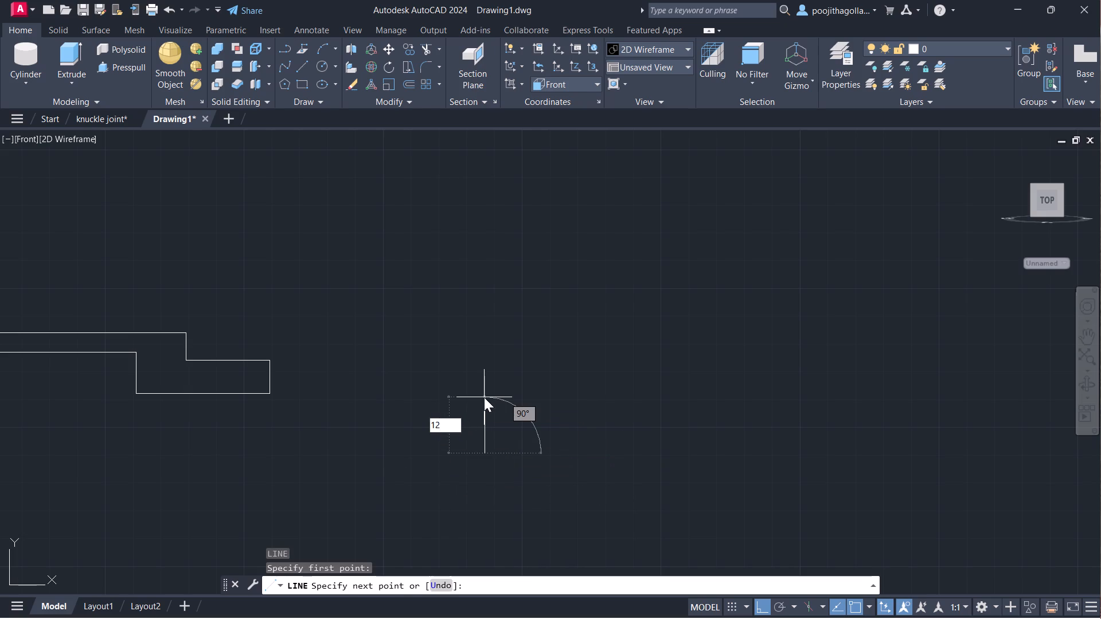
pyautogui.press('Return')
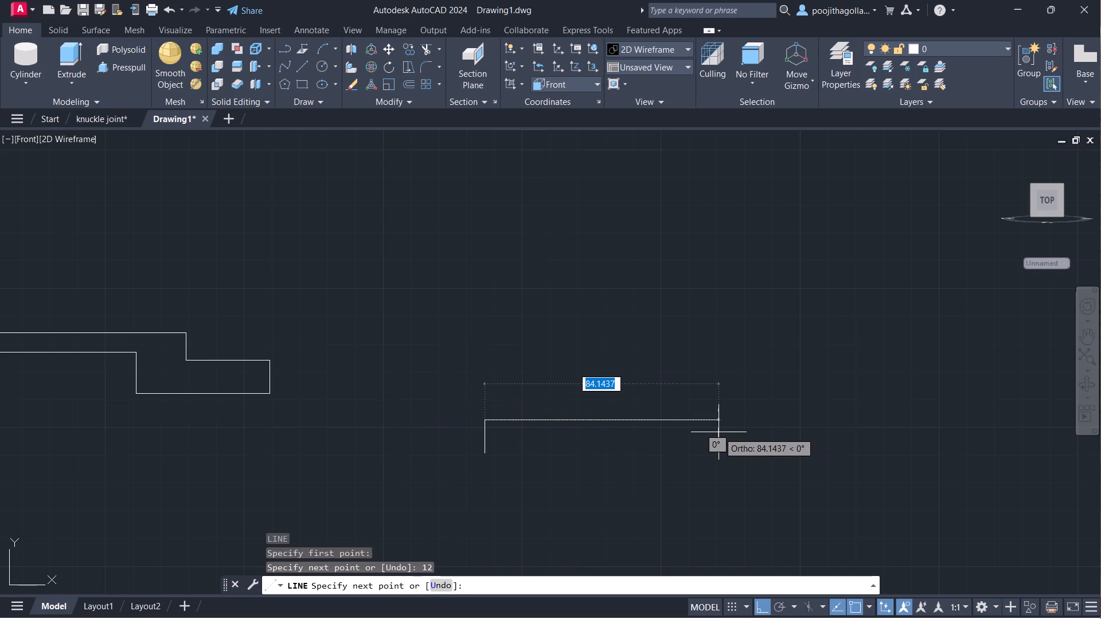
pyautogui.write('30')
pyautogui.press('Return')
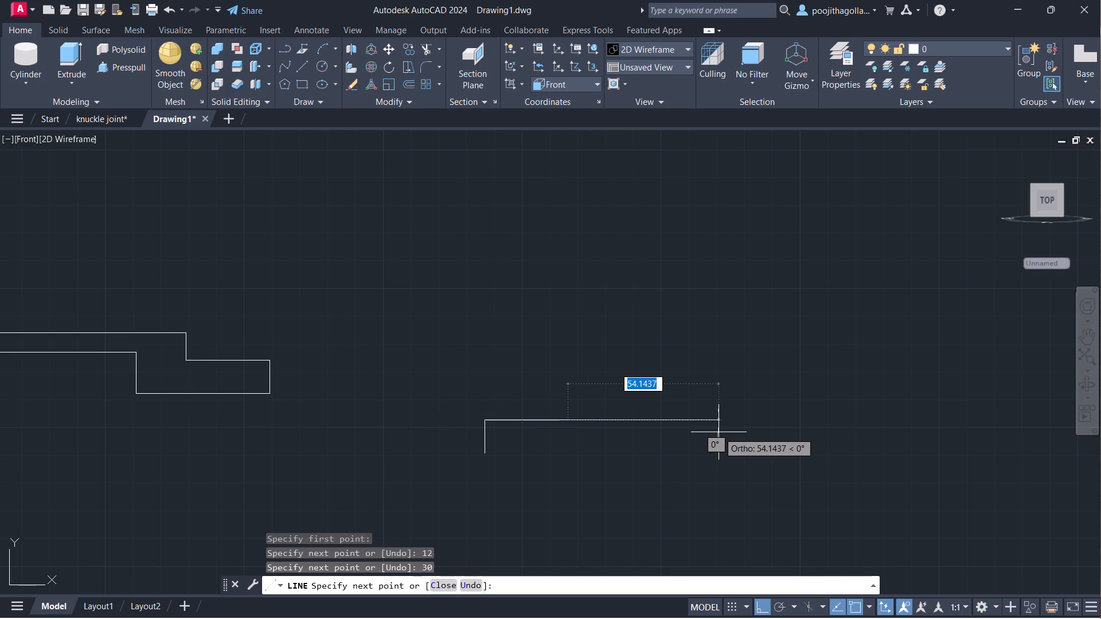
pyautogui.write('10')
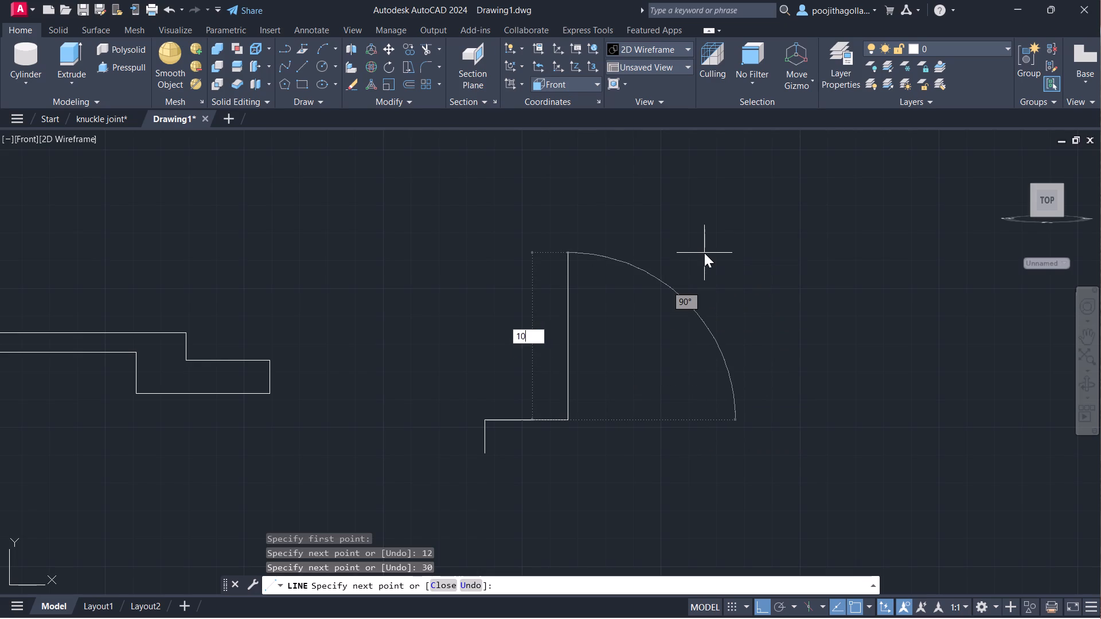
pyautogui.press('Return')
pyautogui.scroll(-1, 704, 253)
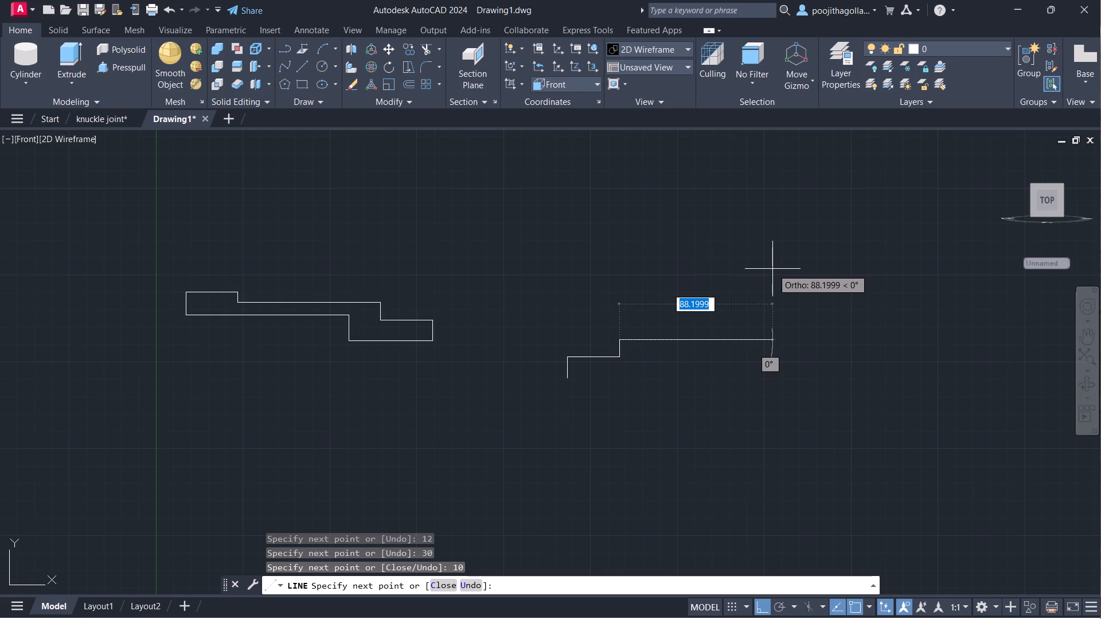
pyautogui.write('12')
pyautogui.press('Return')
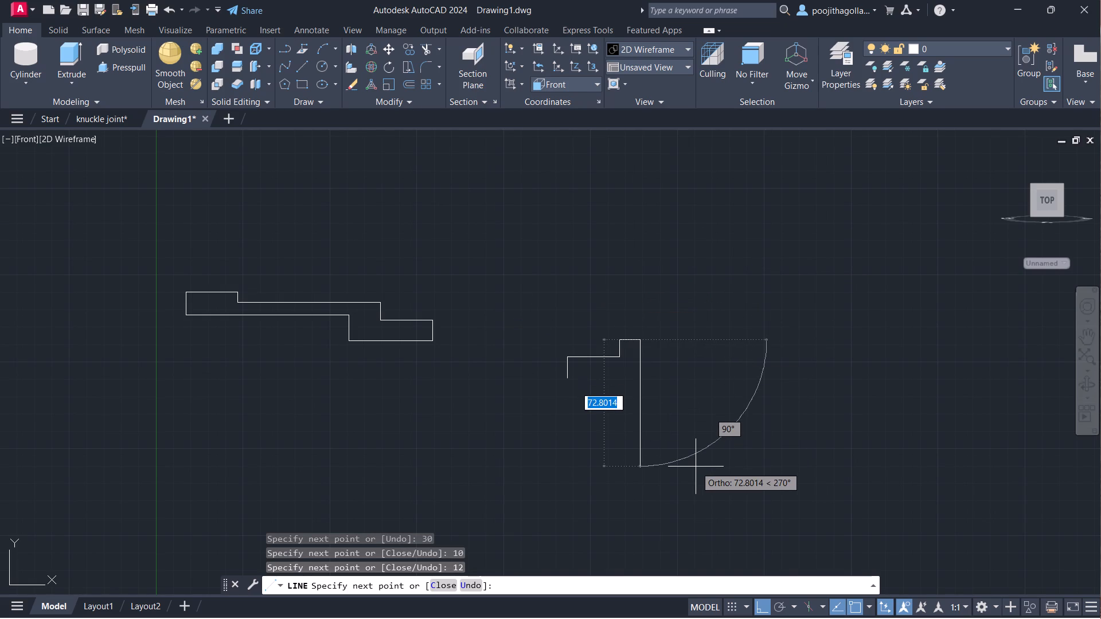
# Complete the second profile with segments 7 down, 88 right and 15 down, closing it horizontally back to its start point.
pyautogui.scroll(2, 626, 406)
pyautogui.scroll(1, 663, 368)
pyautogui.moveTo(670, 377); pyautogui.dragTo(708, 428, button='middle')
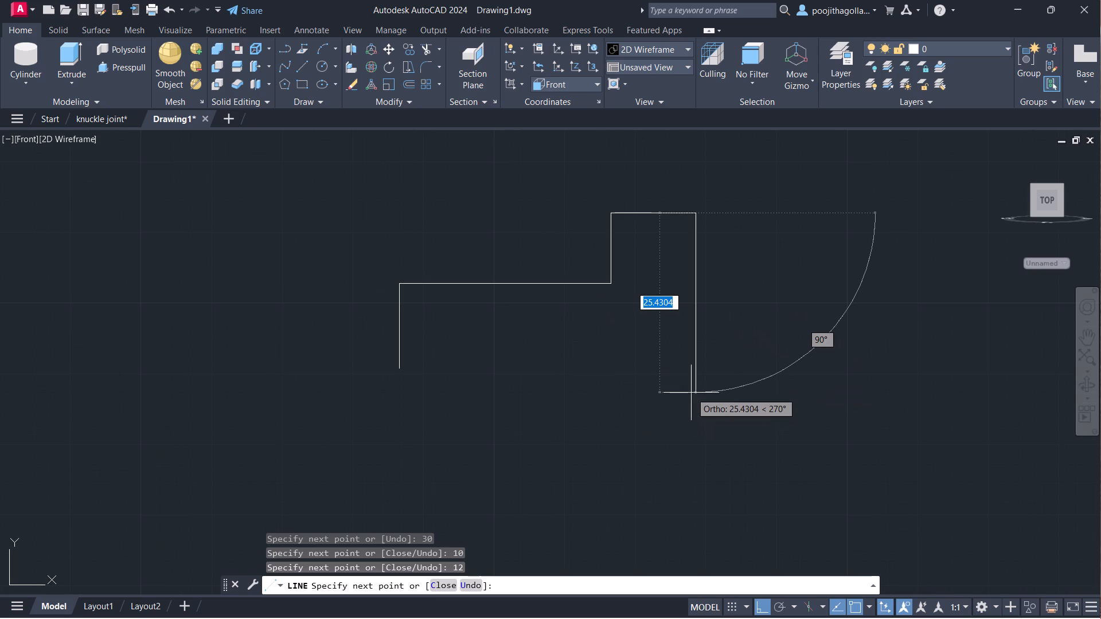
pyautogui.press('7')
pyautogui.press('Return')
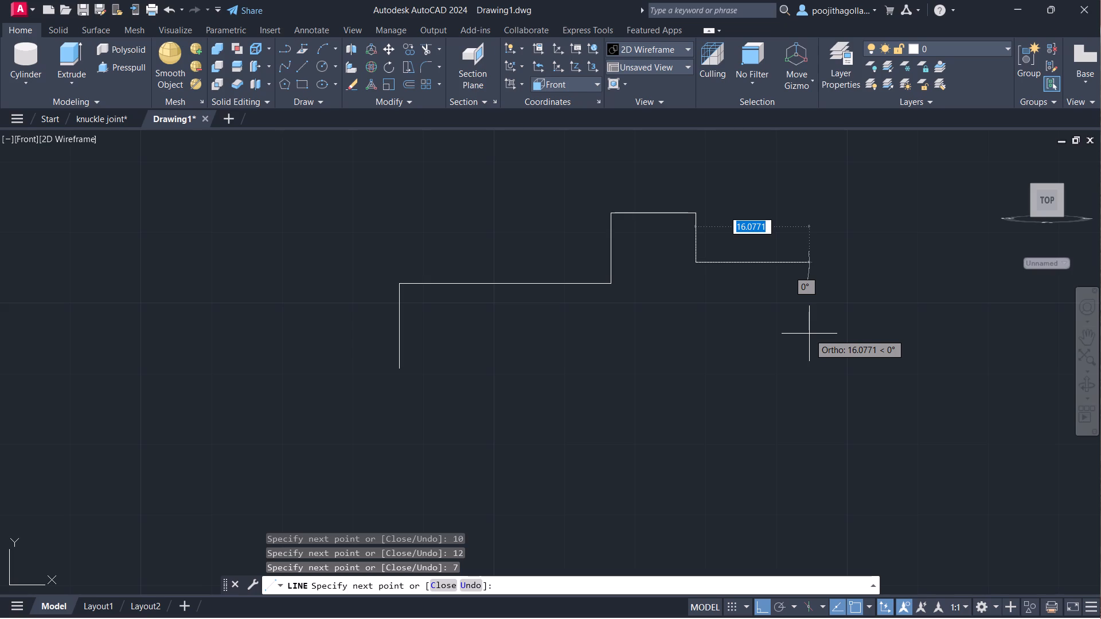
pyautogui.write('88')
pyautogui.press('Return')
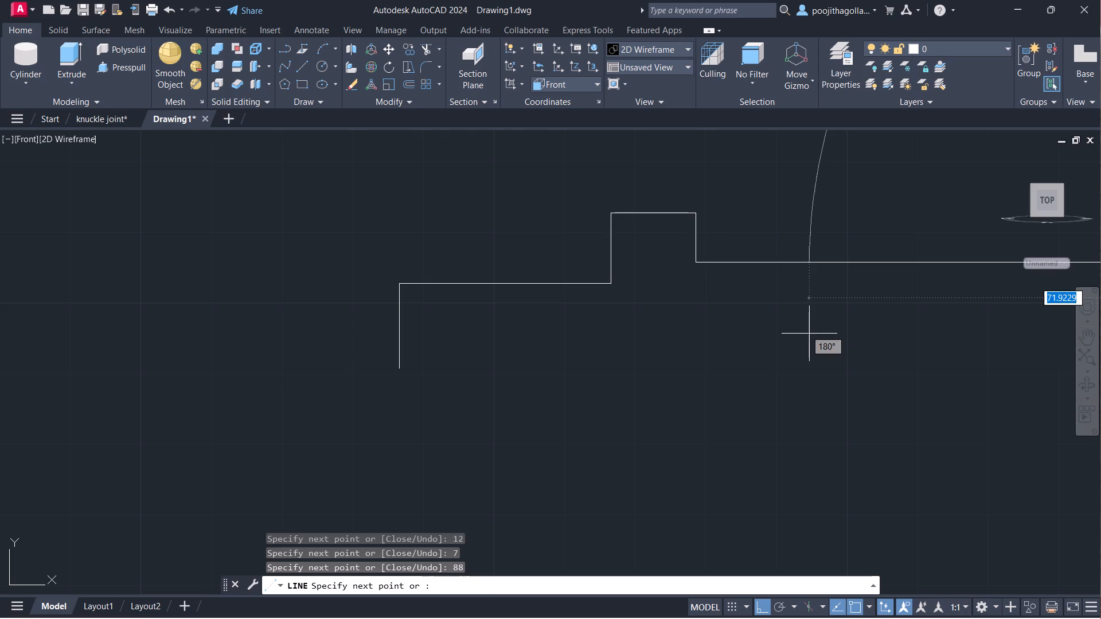
pyautogui.scroll(-3, 809, 334)
pyautogui.moveTo(899, 388); pyautogui.dragTo(841, 379, button='middle')
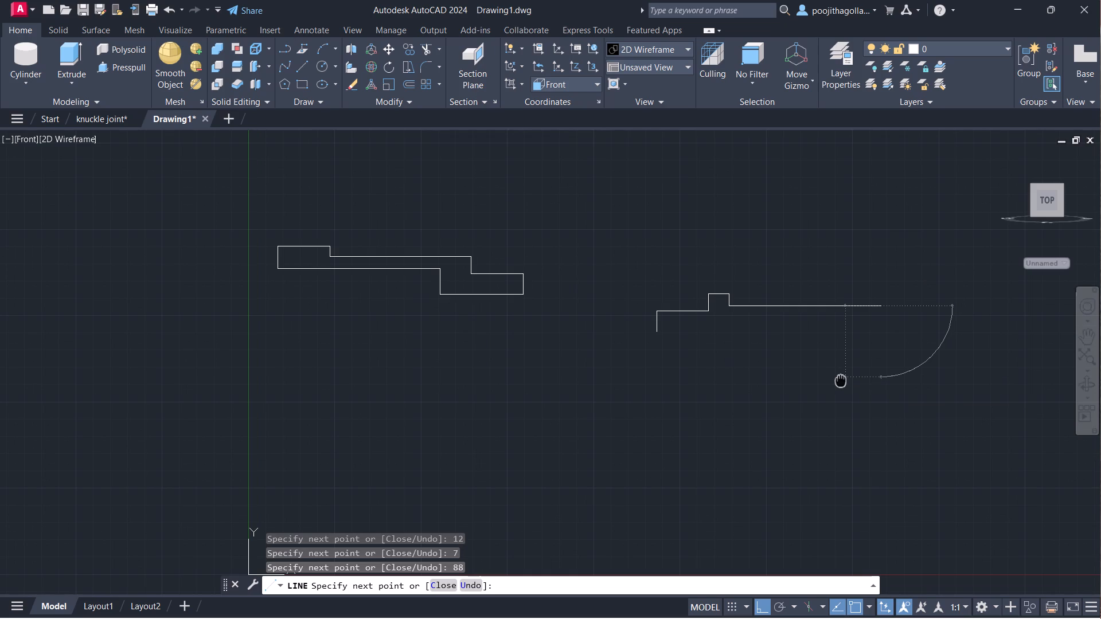
pyautogui.write('15')
pyautogui.press('Return')
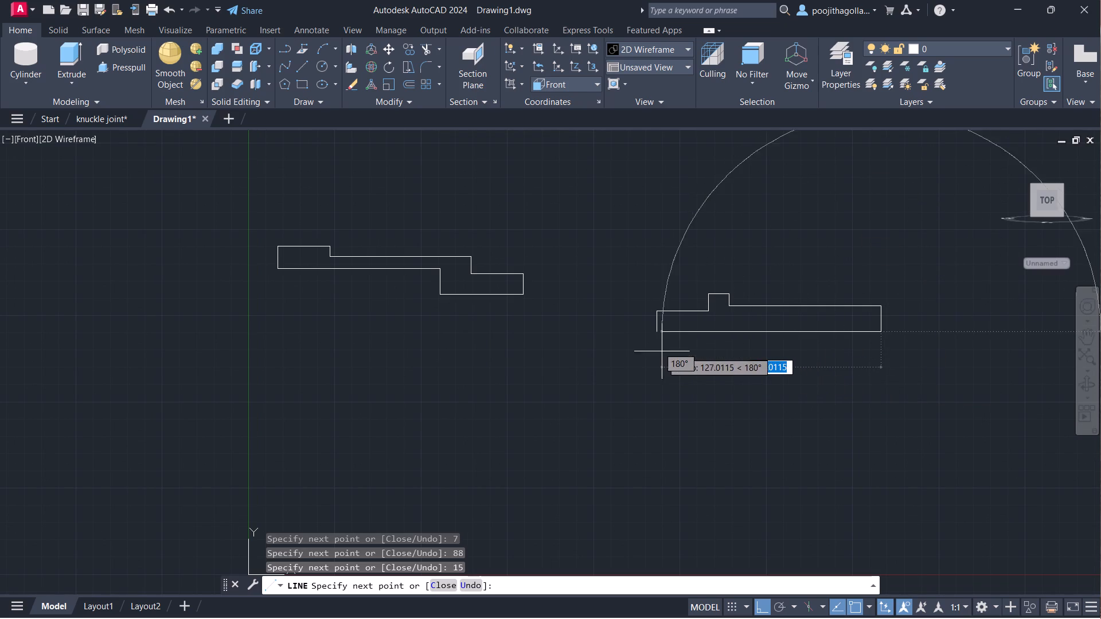
pyautogui.click(655, 330)
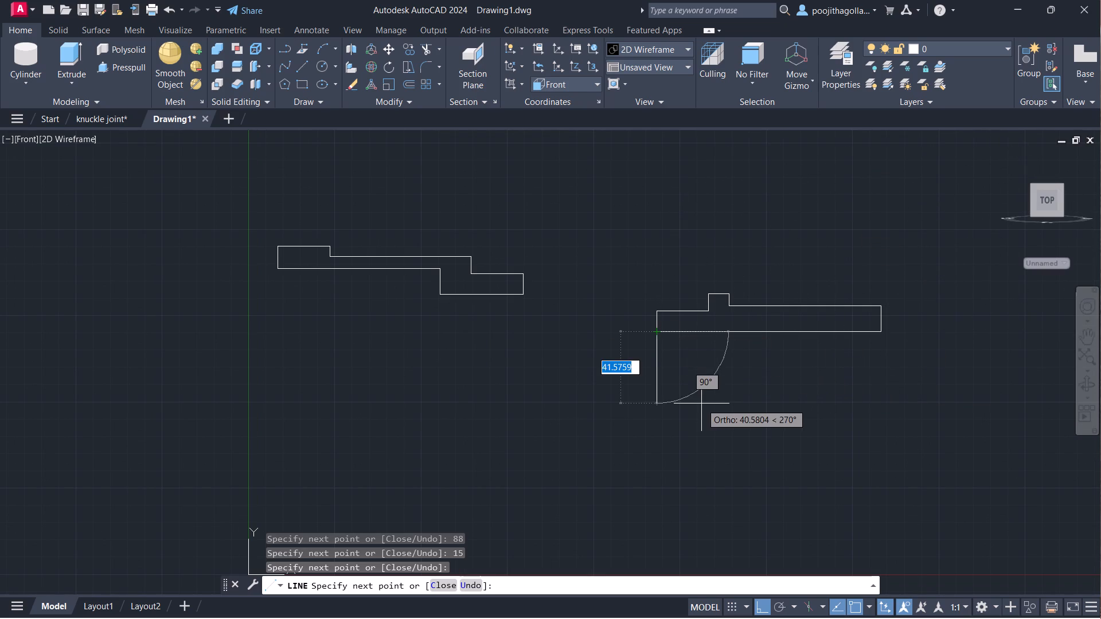
pyautogui.press('Escape')
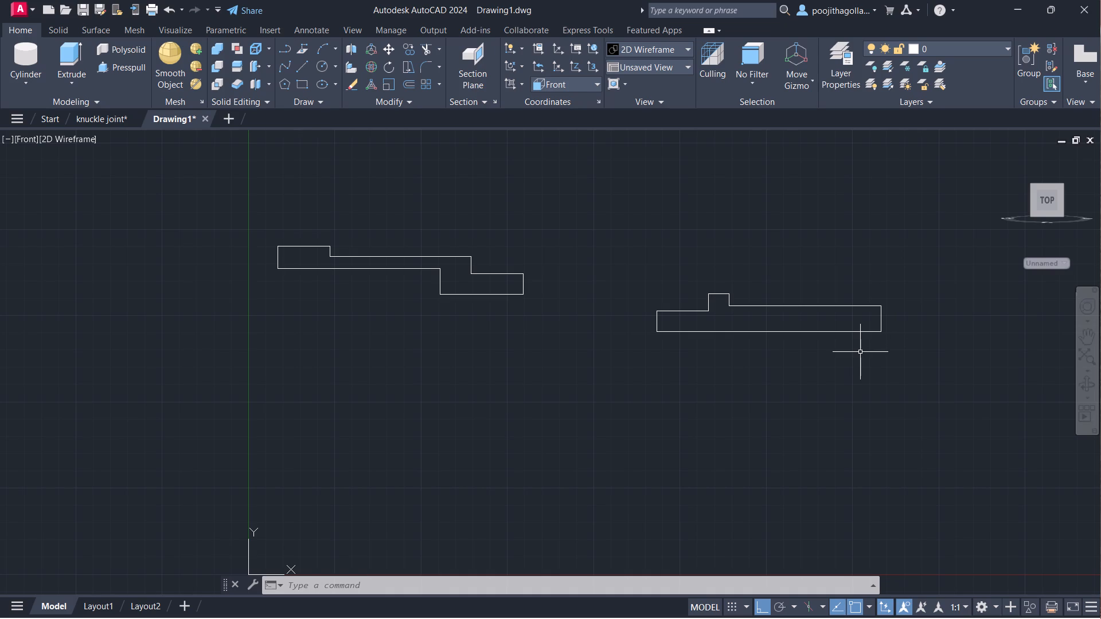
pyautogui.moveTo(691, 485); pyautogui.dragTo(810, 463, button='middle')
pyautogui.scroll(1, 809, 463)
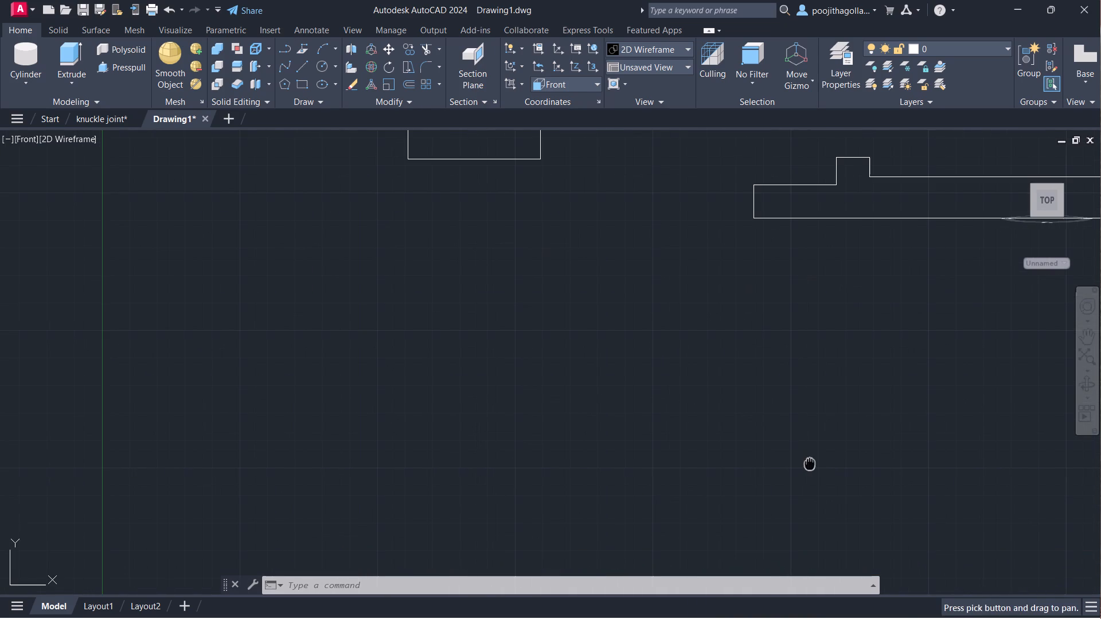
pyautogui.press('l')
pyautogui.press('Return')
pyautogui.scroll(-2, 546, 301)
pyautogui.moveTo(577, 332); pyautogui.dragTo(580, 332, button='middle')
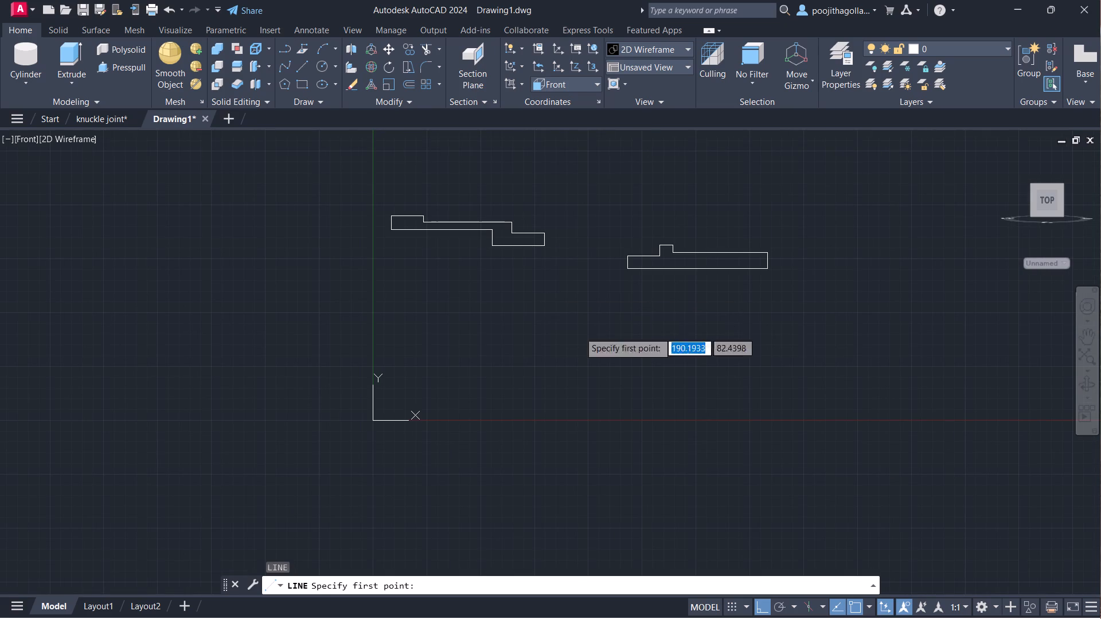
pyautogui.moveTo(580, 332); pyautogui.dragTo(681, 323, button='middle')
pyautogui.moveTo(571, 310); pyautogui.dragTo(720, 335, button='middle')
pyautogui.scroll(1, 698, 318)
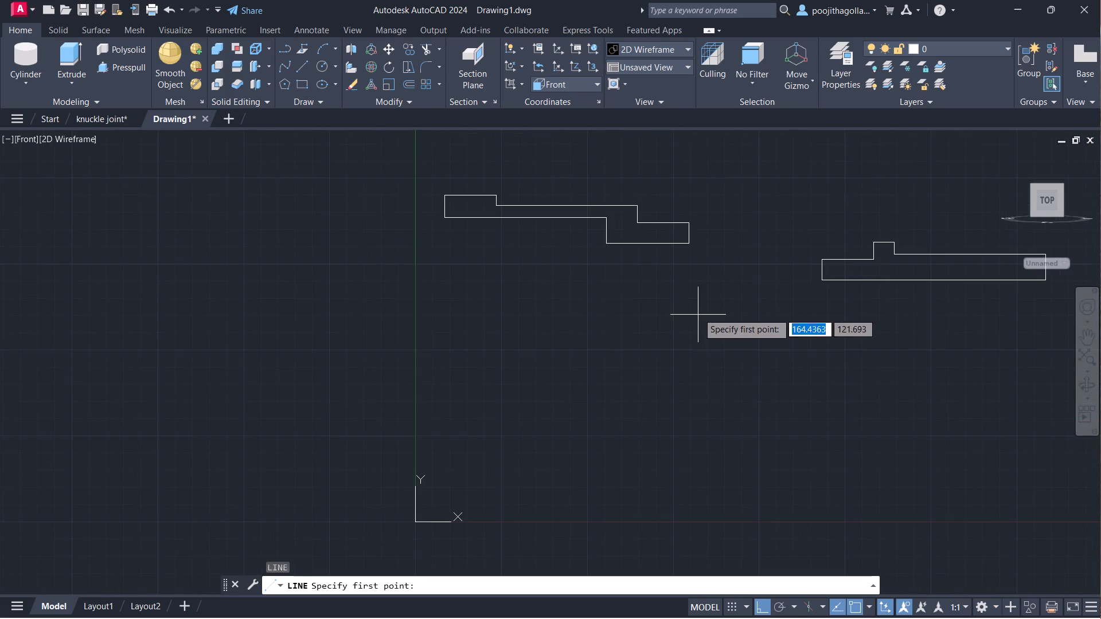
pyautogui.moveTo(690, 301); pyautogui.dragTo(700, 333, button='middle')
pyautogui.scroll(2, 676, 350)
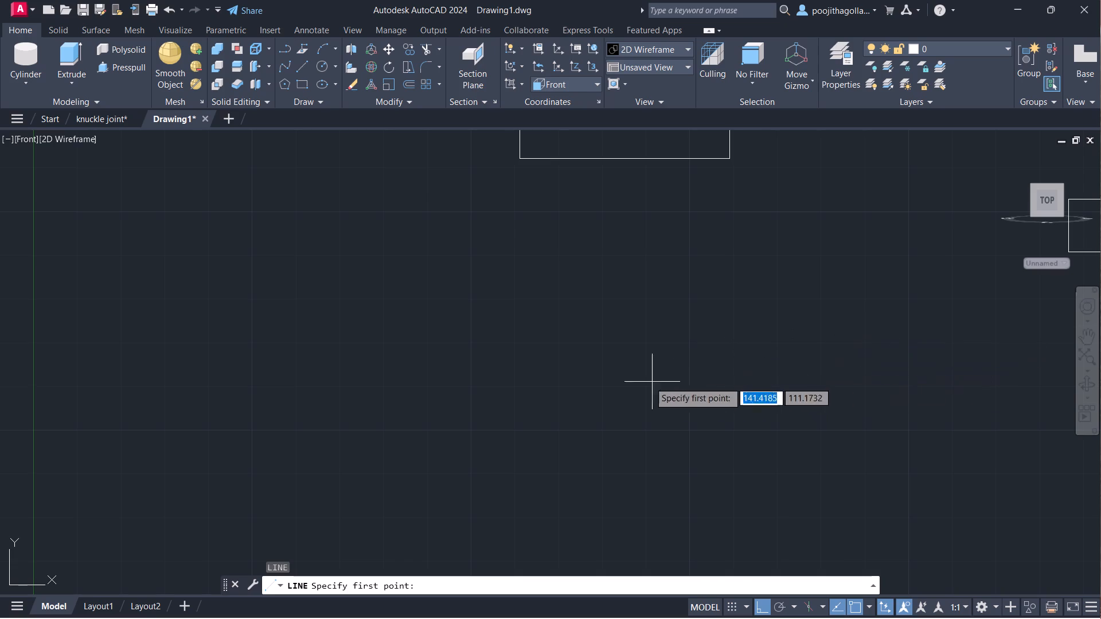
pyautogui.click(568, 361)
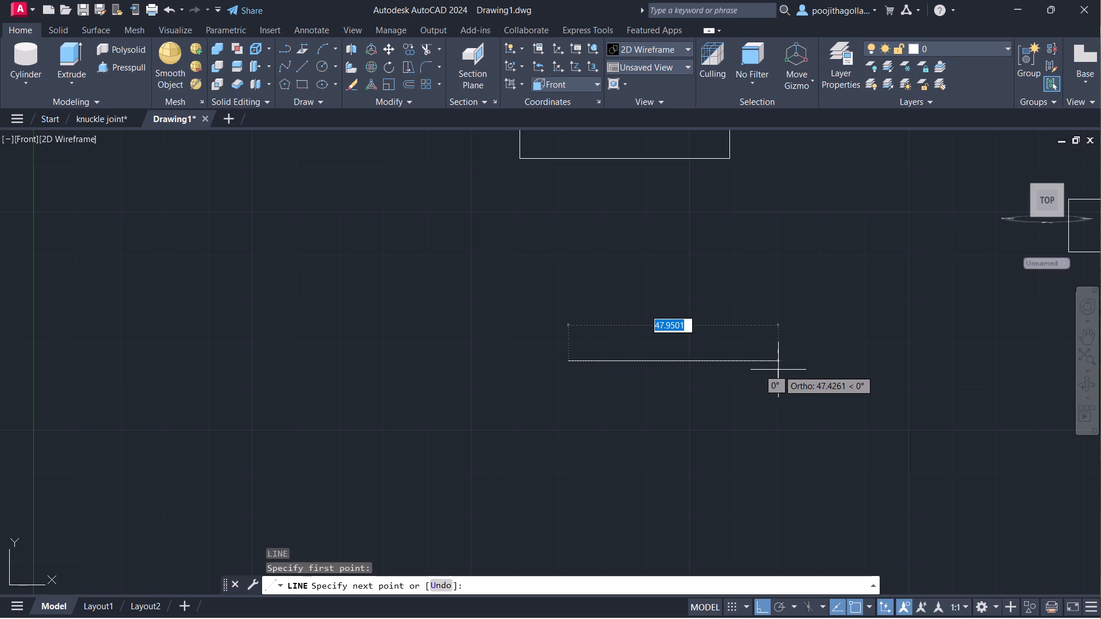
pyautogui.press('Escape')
# Start a third profile from a free point below the first one with line segments 140 up and 25 right.
pyautogui.scroll(-2, 692, 369)
pyautogui.moveTo(701, 364); pyautogui.dragTo(801, 229, button='middle')
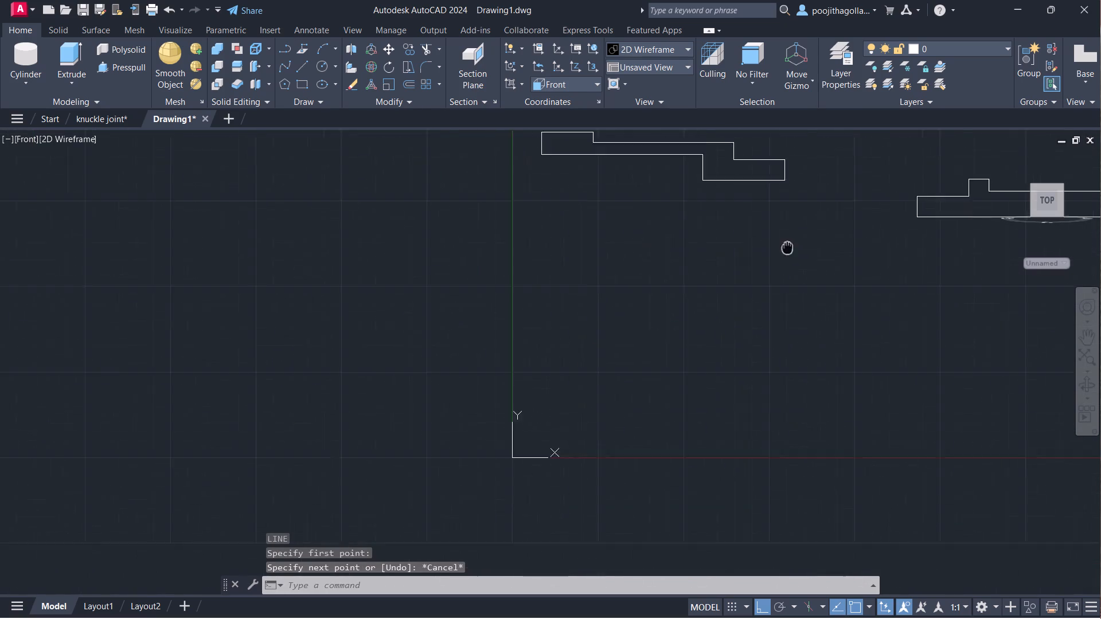
pyautogui.moveTo(801, 229); pyautogui.dragTo(802, 226, button='middle')
pyautogui.press('l')
pyautogui.press('Return')
pyautogui.click(654, 402)
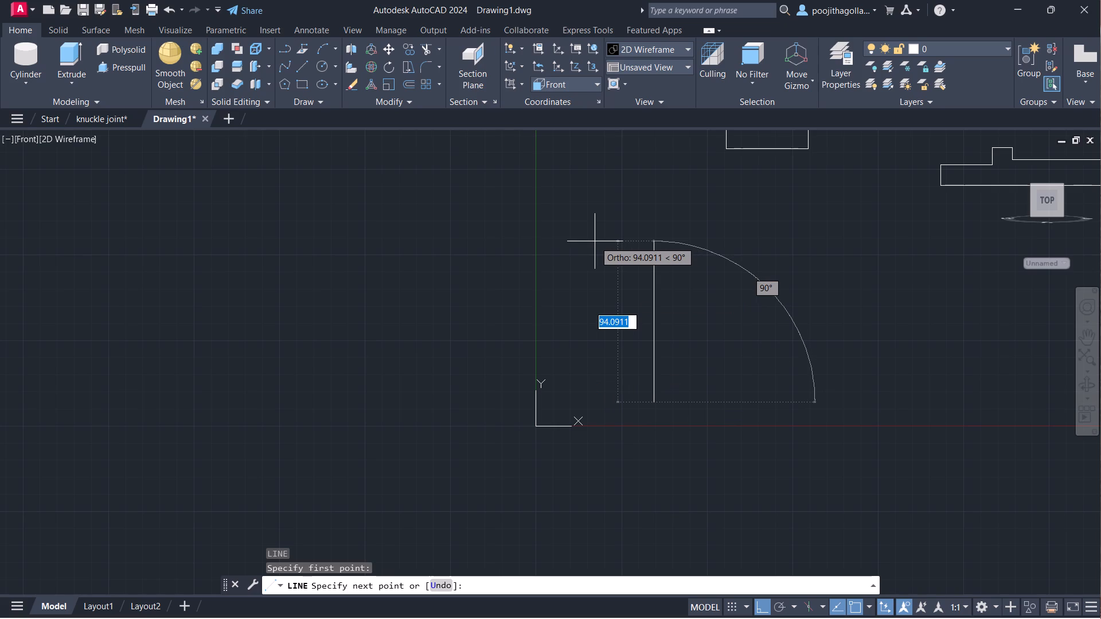
pyautogui.write('140')
pyautogui.press('Return')
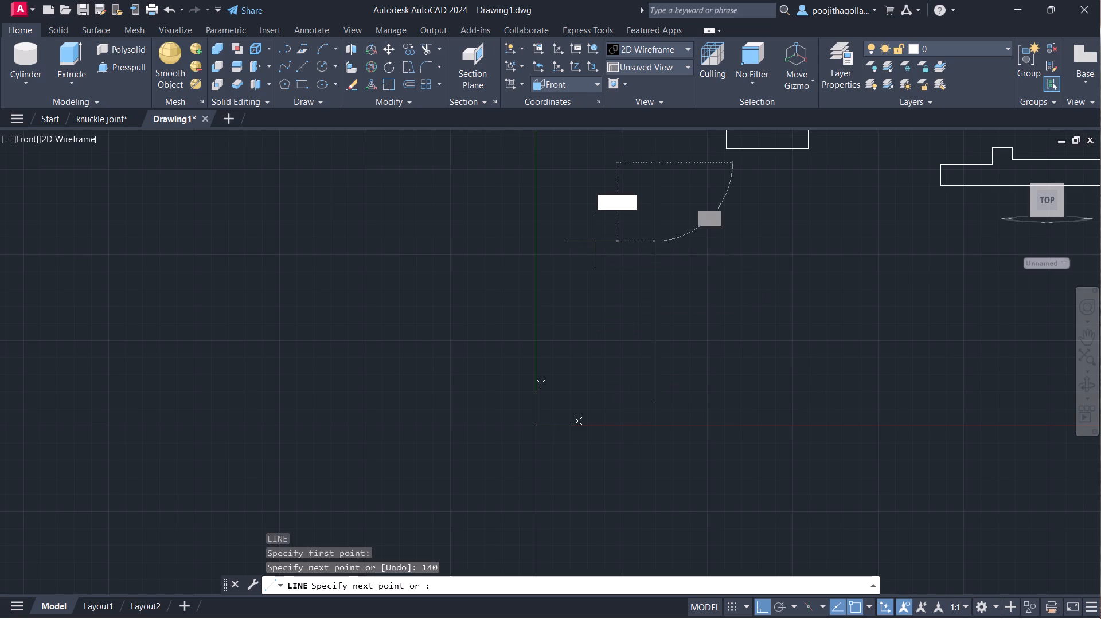
pyautogui.moveTo(809, 197); pyautogui.dragTo(817, 233, button='middle')
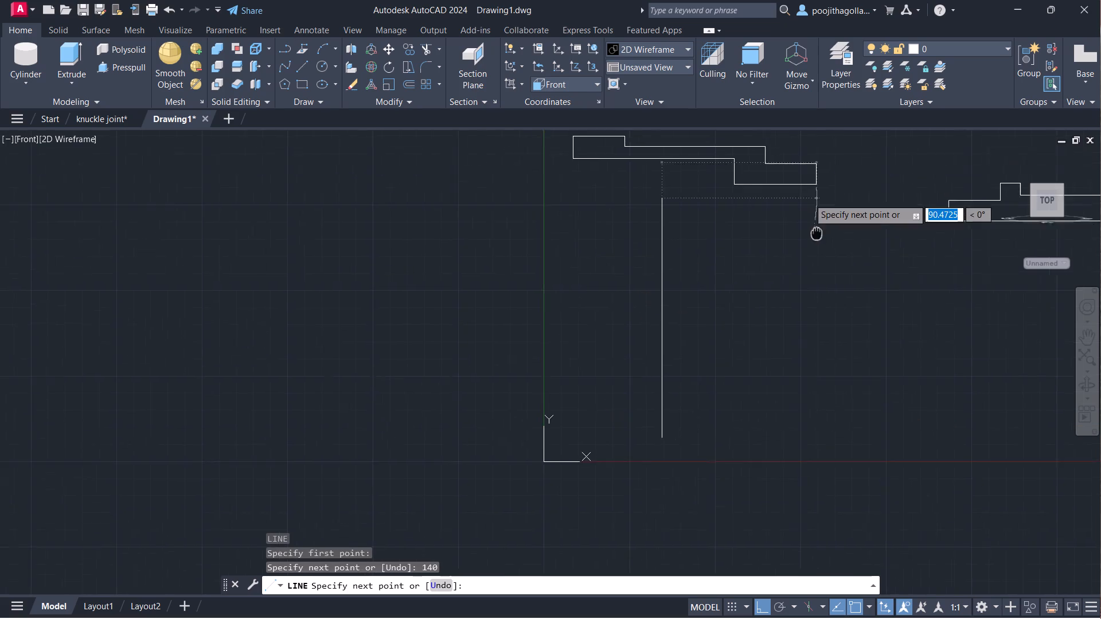
pyautogui.moveTo(817, 233); pyautogui.dragTo(826, 269, button='middle')
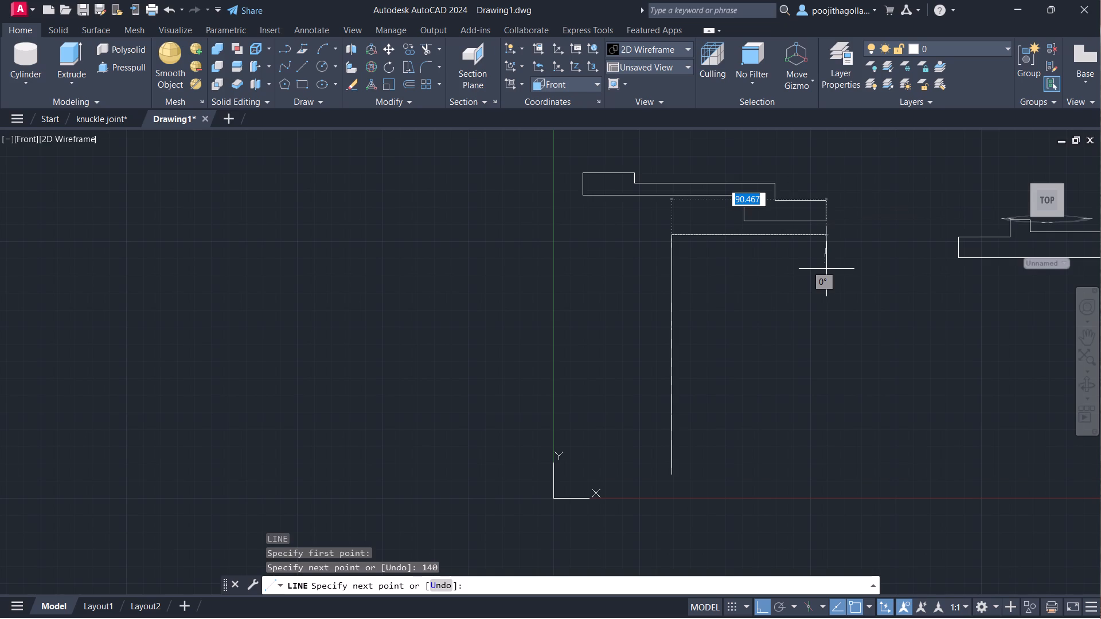
pyautogui.write('25')
pyautogui.press('Return')
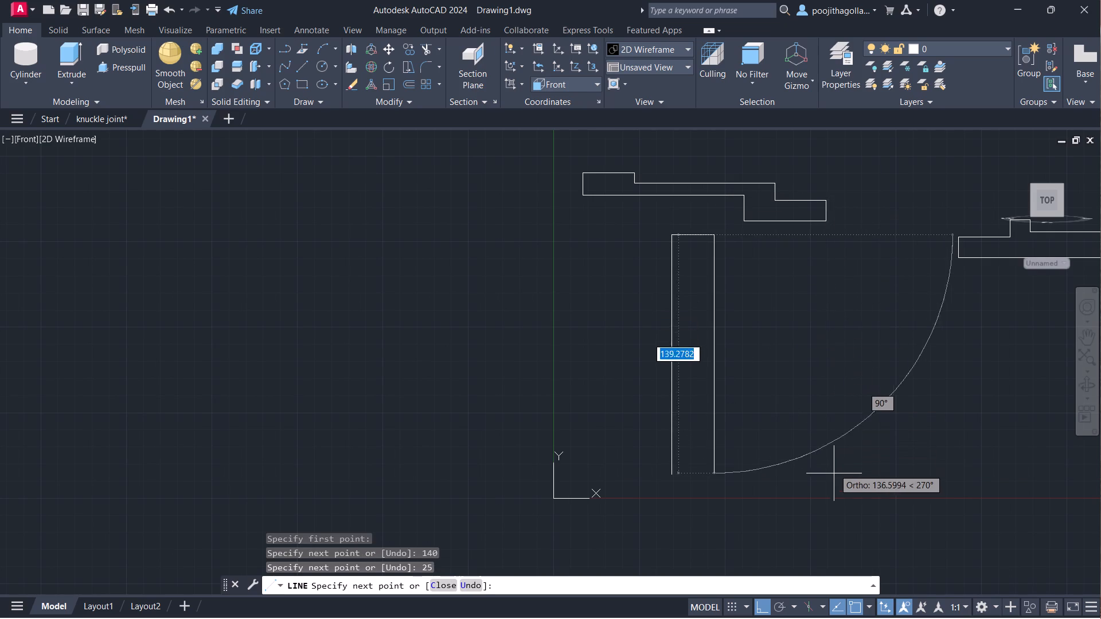
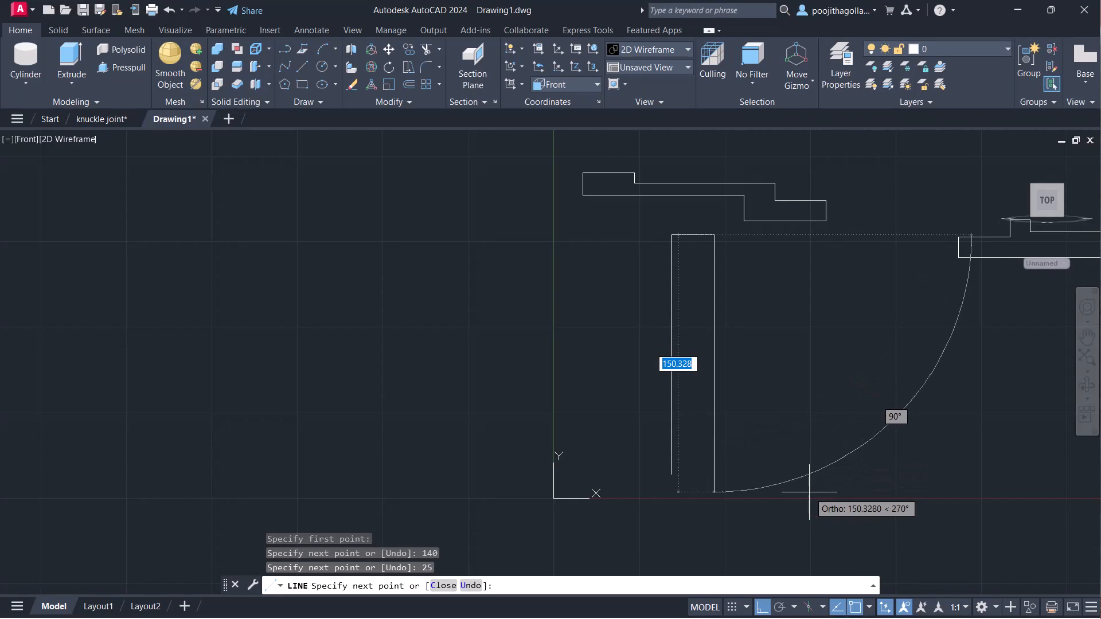
# Continue the third profile with line segments 140 down and 20 left, ending the line.
pyautogui.write('140')
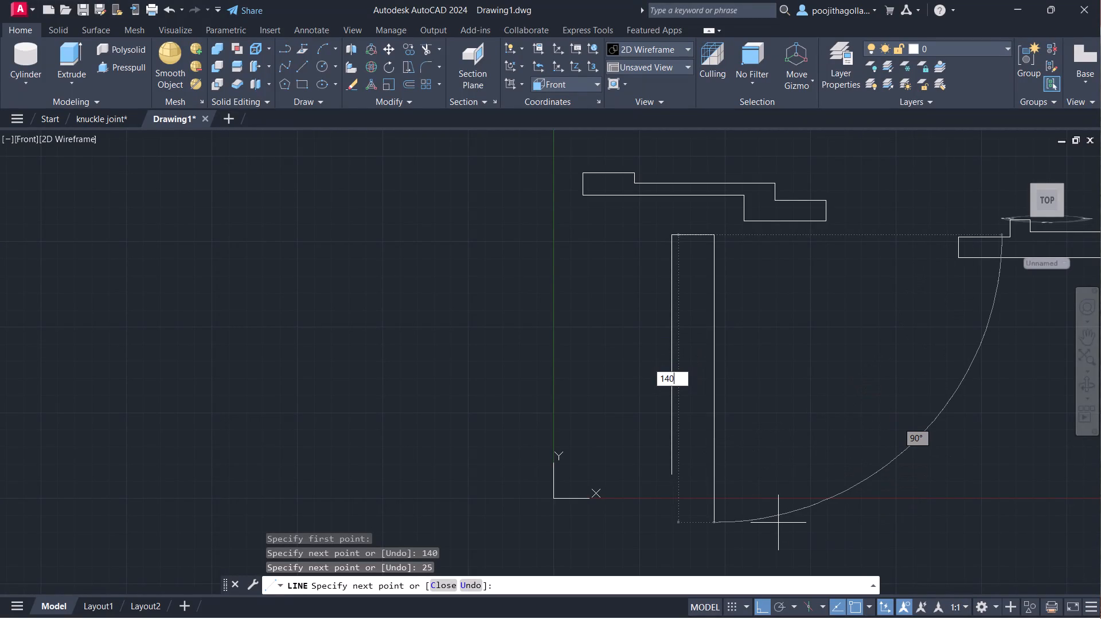
pyautogui.press('Return')
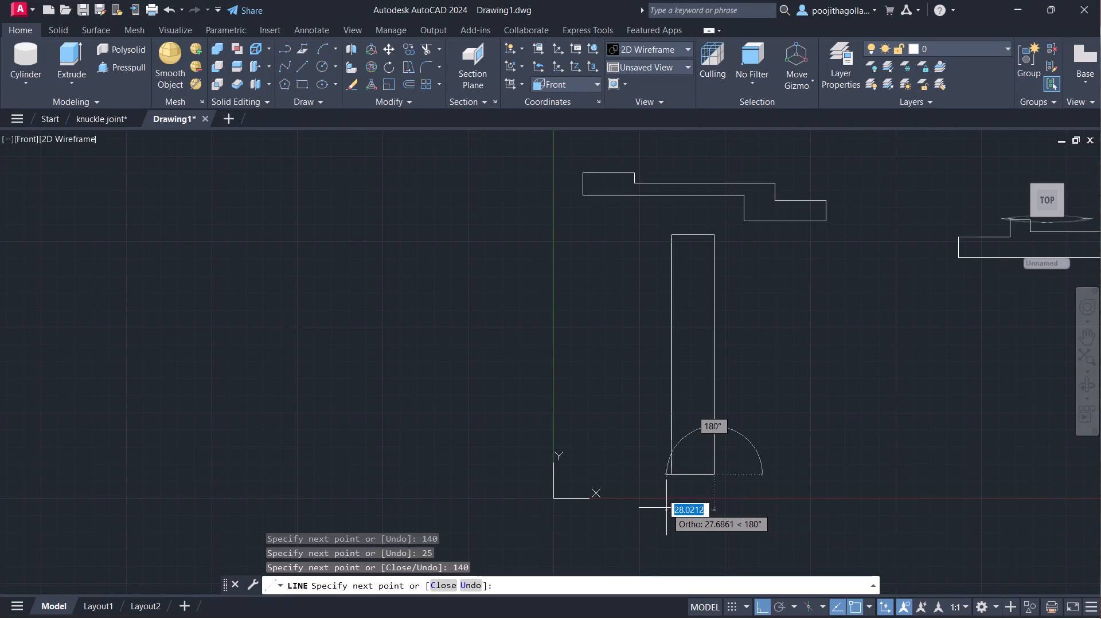
pyautogui.write('20')
pyautogui.press('Return')
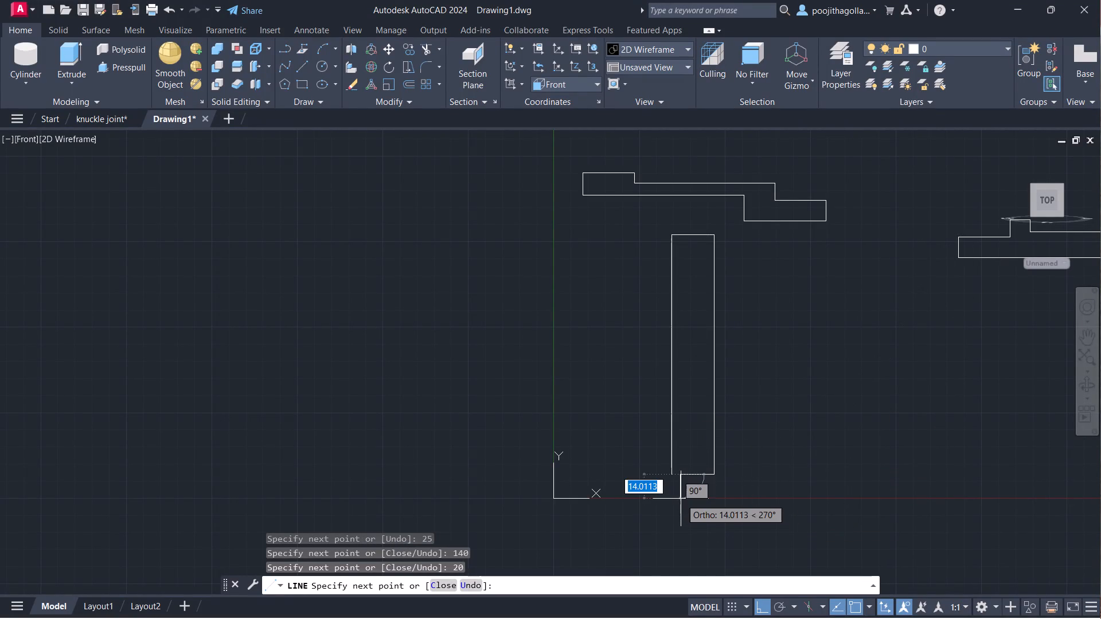
pyautogui.press('Escape')
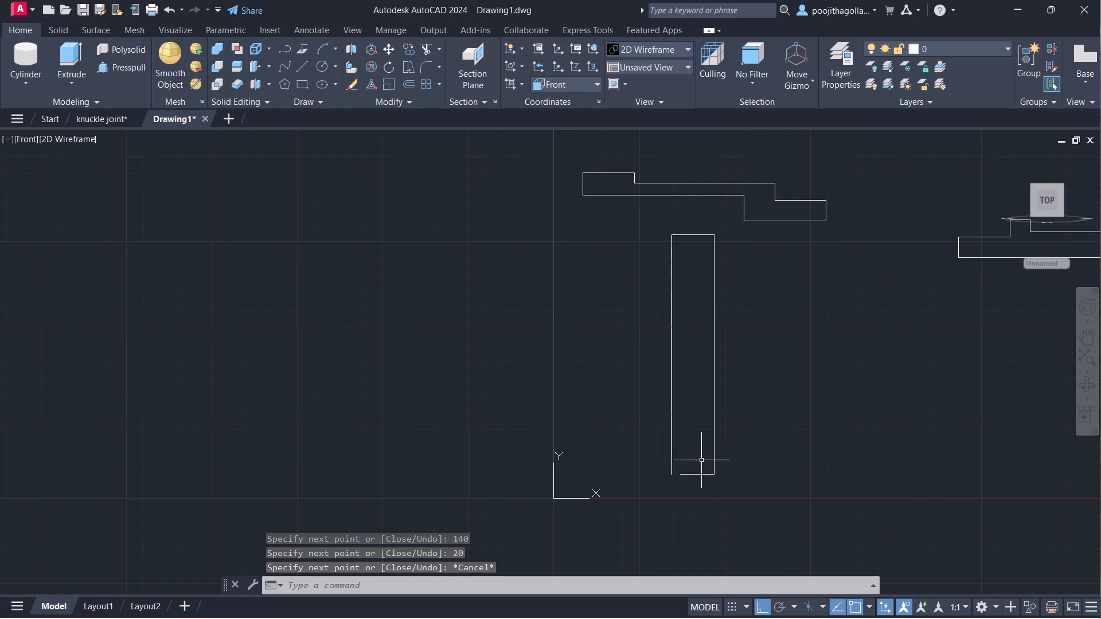
# Move the 20-long bottom line by its left endpoint onto the lower endpoint of the third profile's left vertical line.
pyautogui.click(694, 473)
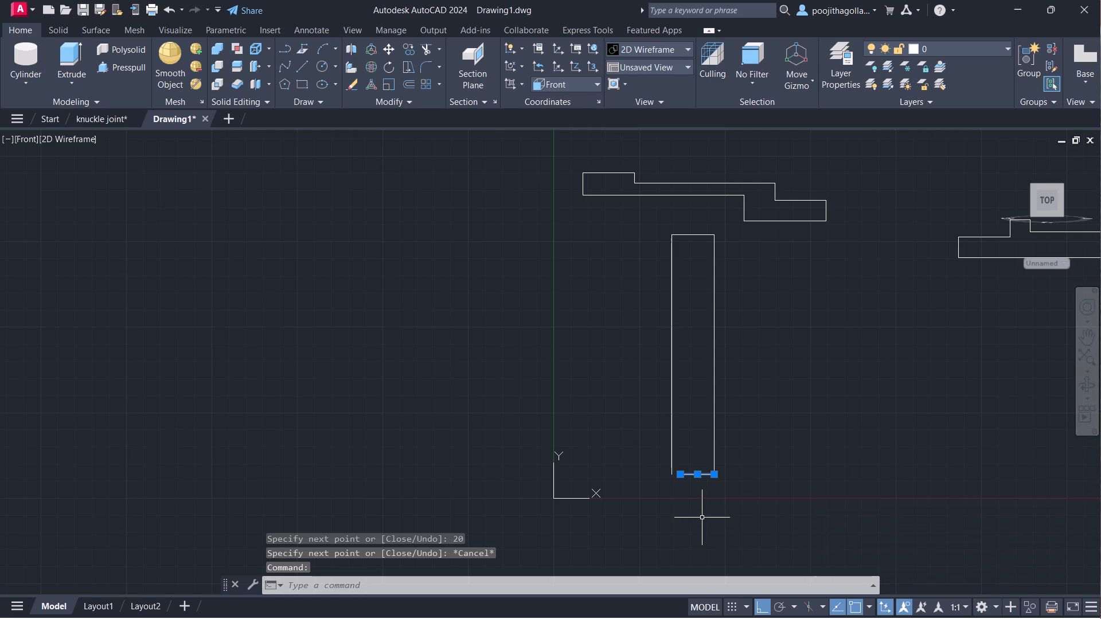
pyautogui.scroll(2, 702, 517)
pyautogui.moveTo(683, 493); pyautogui.dragTo(725, 552, button='middle')
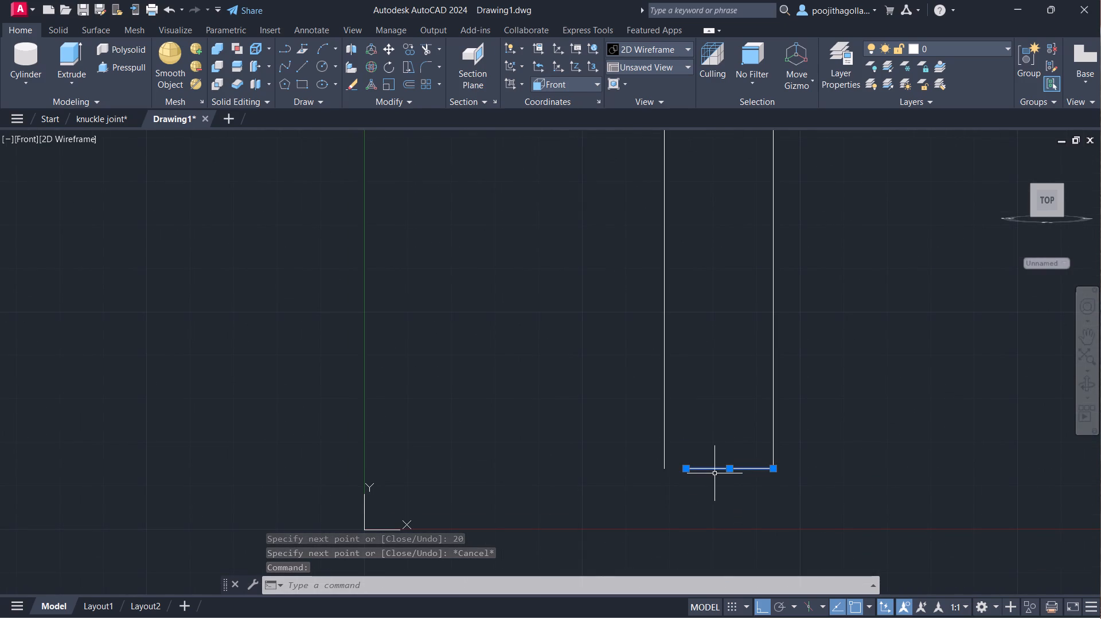
pyautogui.press('m')
pyautogui.press('Return')
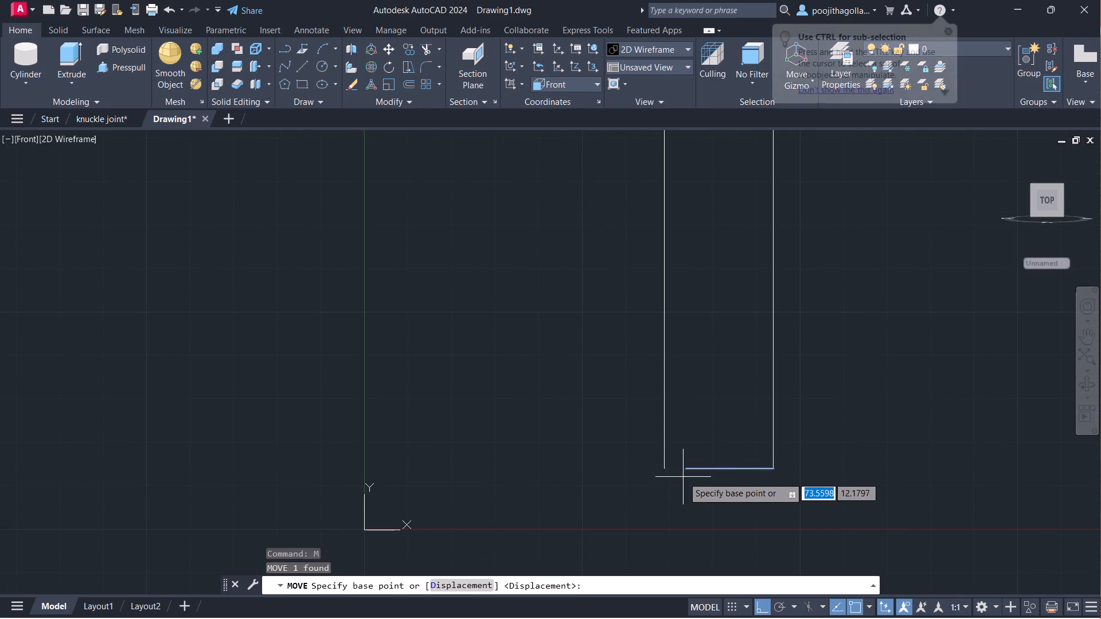
pyautogui.click(686, 471)
pyautogui.click(667, 468)
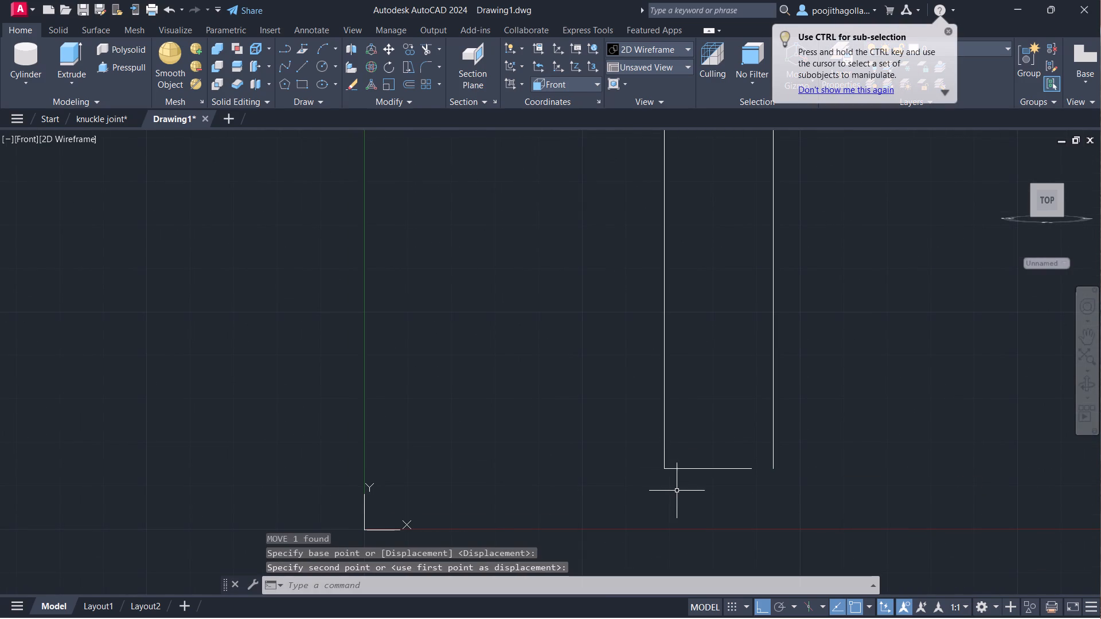
pyautogui.press('Escape')
# Stretch the lower endpoint of the third profile's right vertical line to the bottom line's right endpoint, closing the tapered profile.
pyautogui.click(805, 406)
pyautogui.click(755, 417)
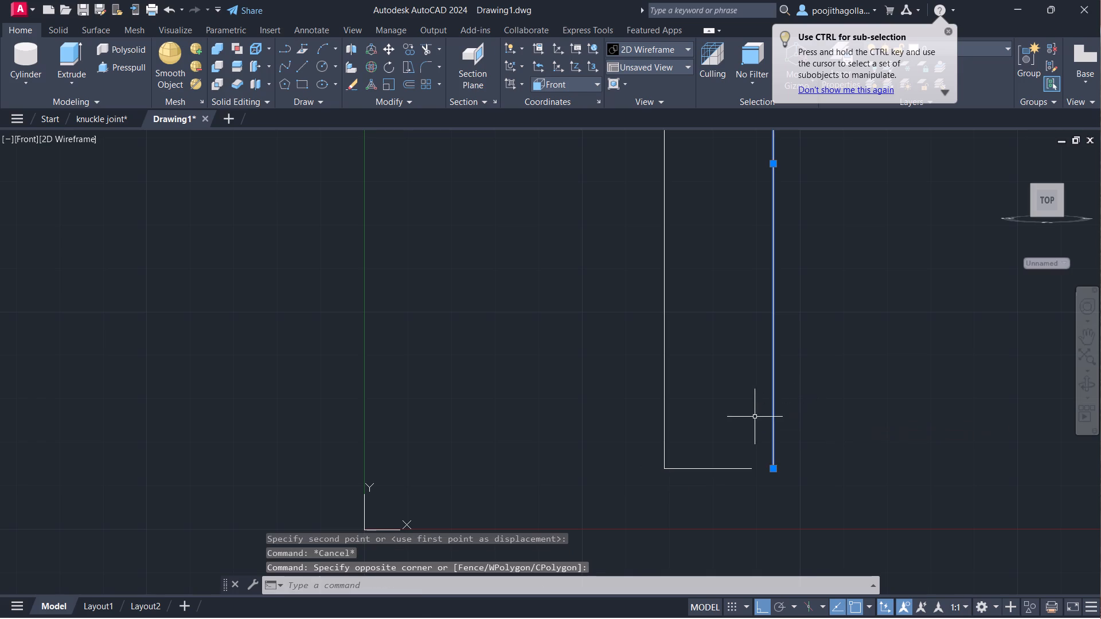
pyautogui.click(773, 467)
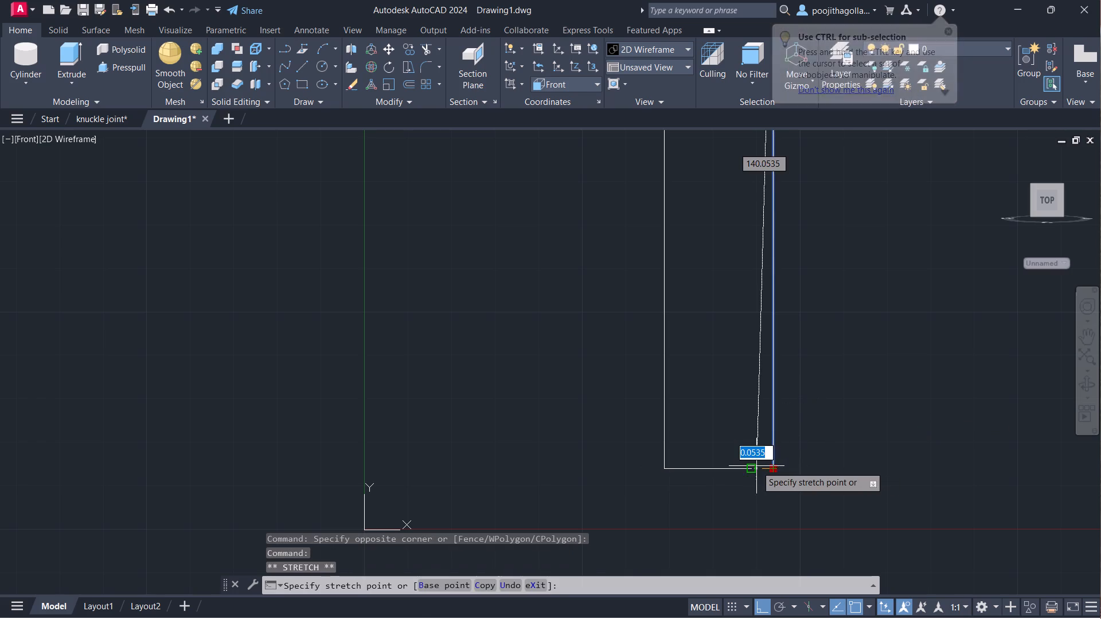
pyautogui.click(752, 466)
pyautogui.scroll(-2, 752, 466)
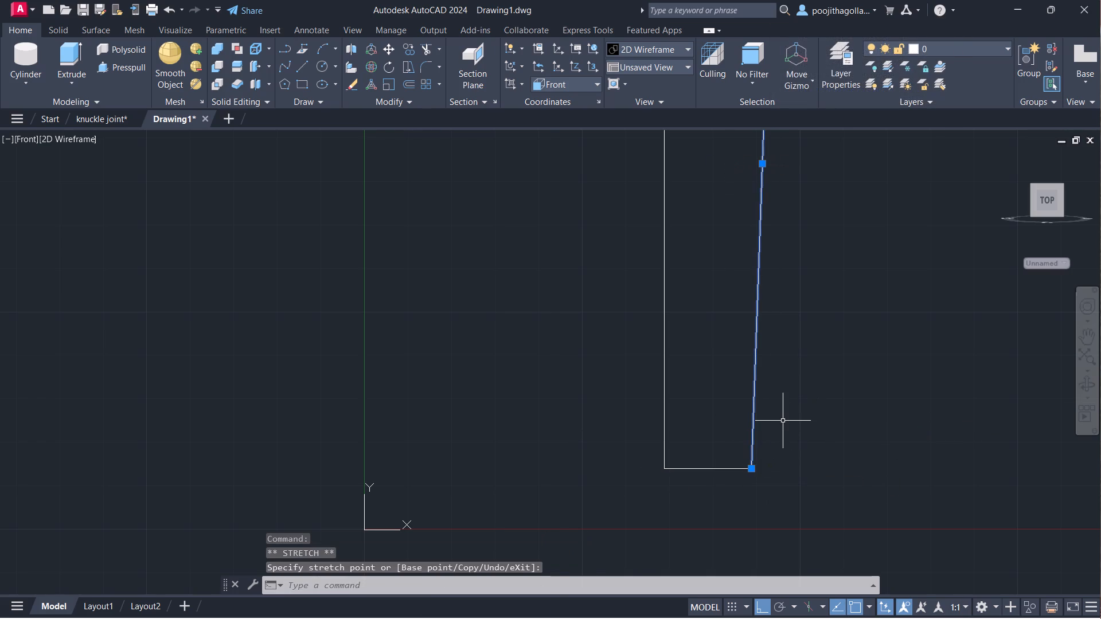
pyautogui.scroll(-1, 783, 428)
pyautogui.moveTo(803, 393); pyautogui.dragTo(819, 458, button='middle')
pyautogui.press('Escape')
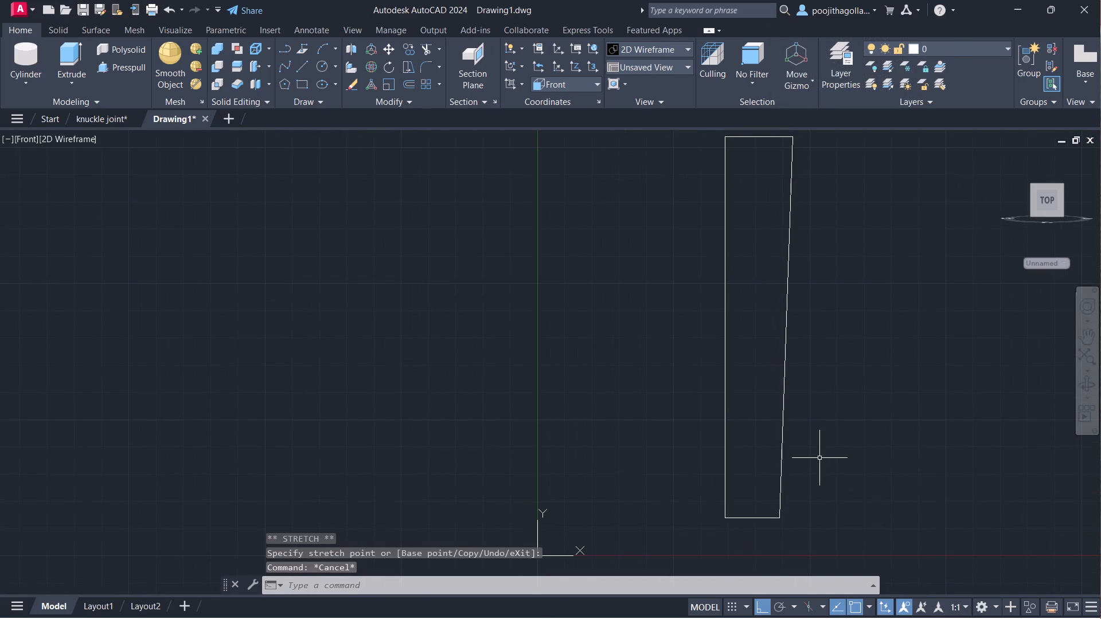
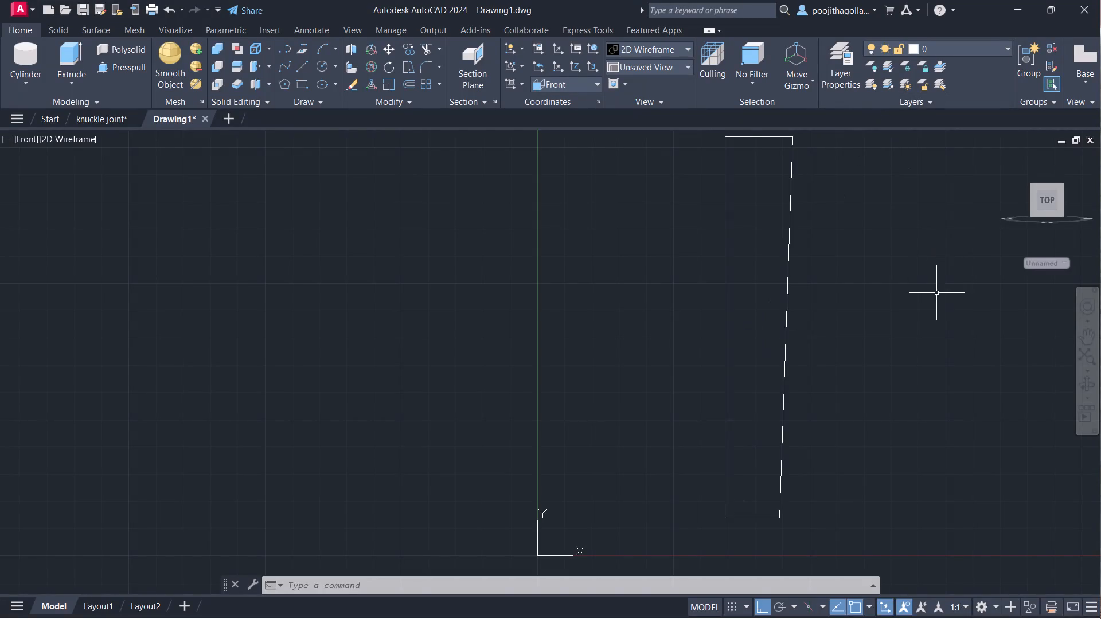
# Join the four lines of the closed tapered profile into a single polyline.
pyautogui.scroll(-1, 908, 276)
pyautogui.moveTo(881, 291); pyautogui.dragTo(861, 256, button='middle')
pyautogui.click(834, 151)
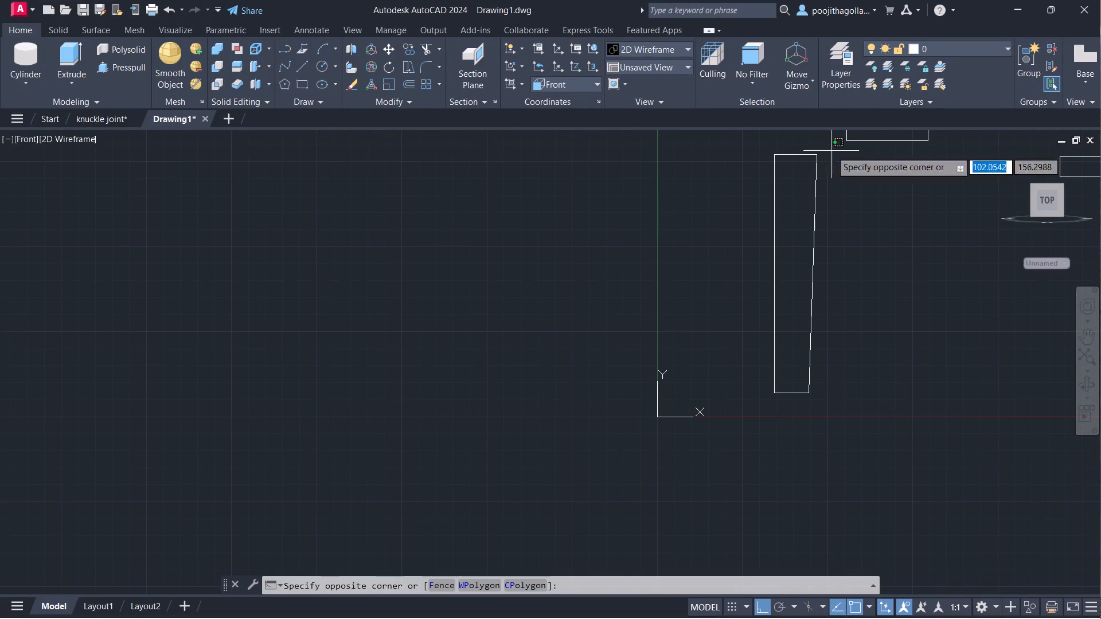
pyautogui.click(716, 436)
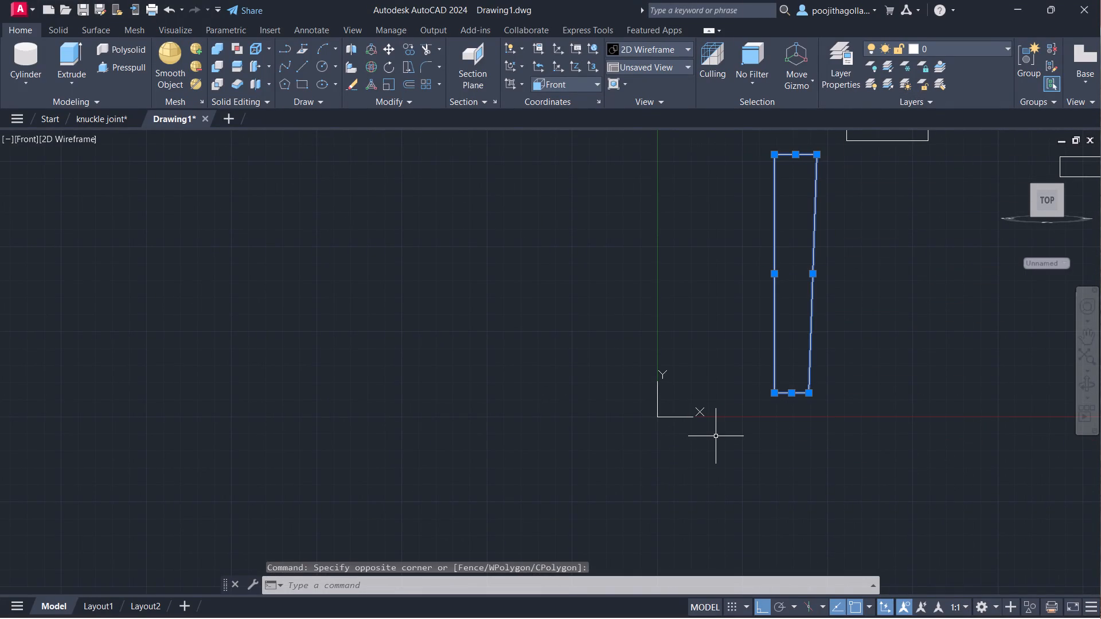
pyautogui.press('j')
pyautogui.press('Return')
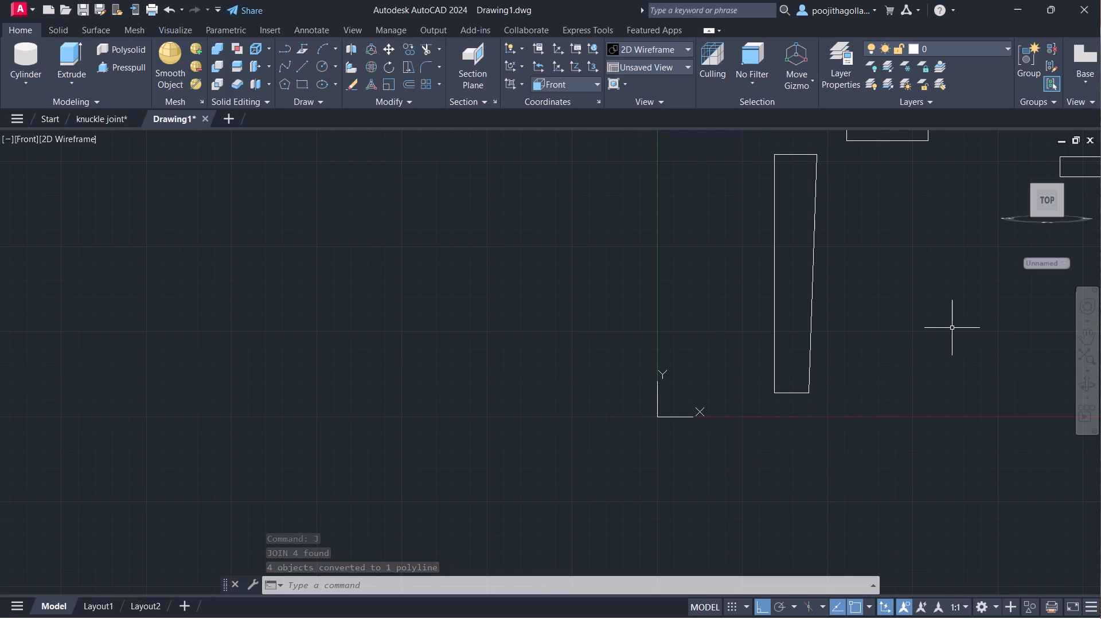
# Join all lines of the stepped profile above the tapered one into a single polyline.
pyautogui.scroll(-3, 934, 328)
pyautogui.moveTo(910, 305); pyautogui.dragTo(834, 410, button='middle')
pyautogui.scroll(5, 821, 391)
pyautogui.scroll(-2, 924, 299)
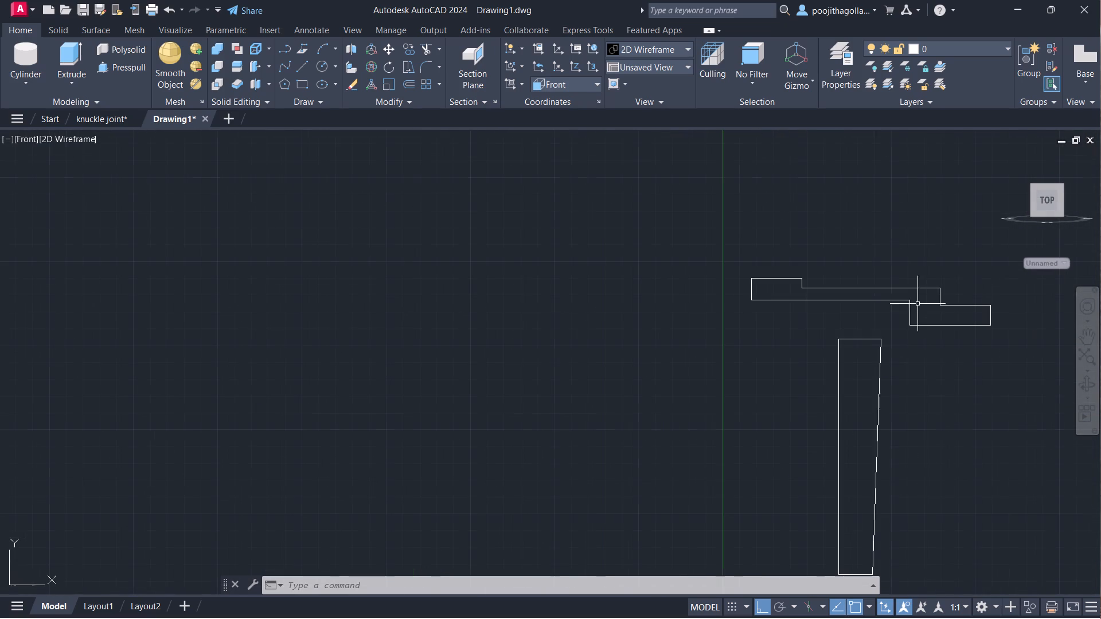
pyautogui.click(1012, 282)
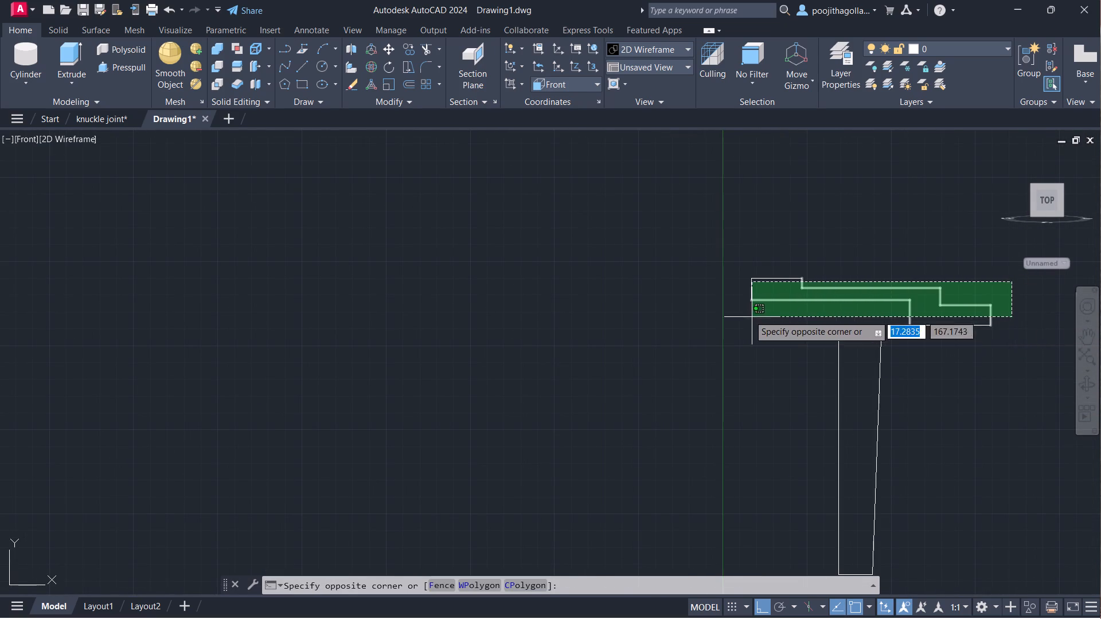
pyautogui.click(710, 328)
pyautogui.click(772, 277)
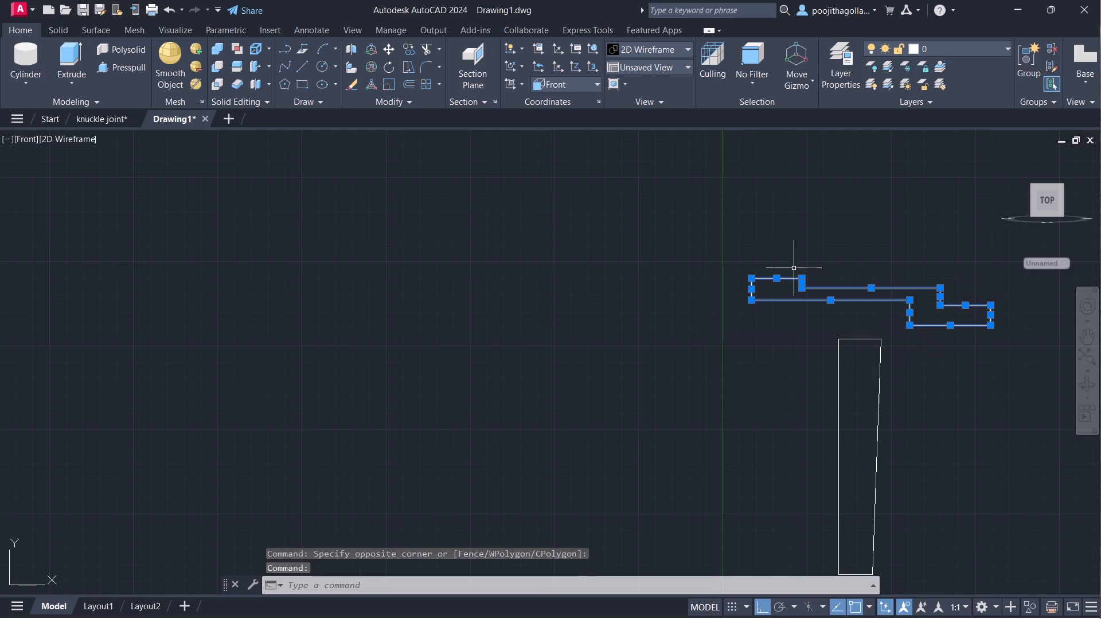
pyautogui.press('j')
pyautogui.press('Return')
# Join all lines of the long flat profile with the small raised collar into a single polyline.
pyautogui.scroll(-3, 879, 280)
pyautogui.moveTo(919, 325); pyautogui.dragTo(841, 330, button='middle')
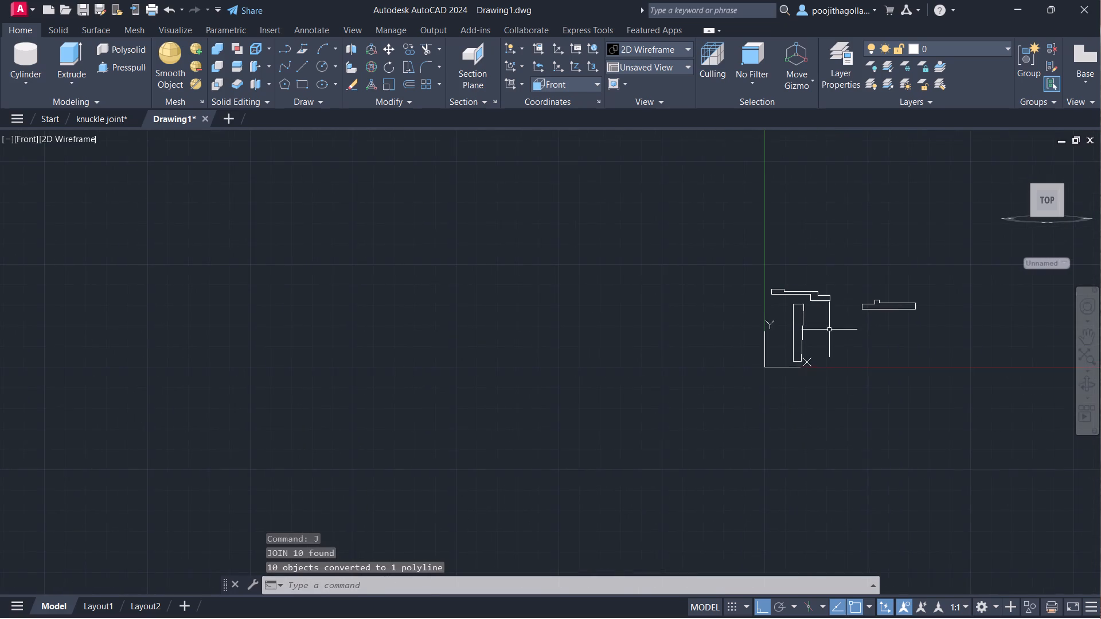
pyautogui.scroll(1, 886, 318)
pyautogui.click(979, 267)
pyautogui.click(833, 347)
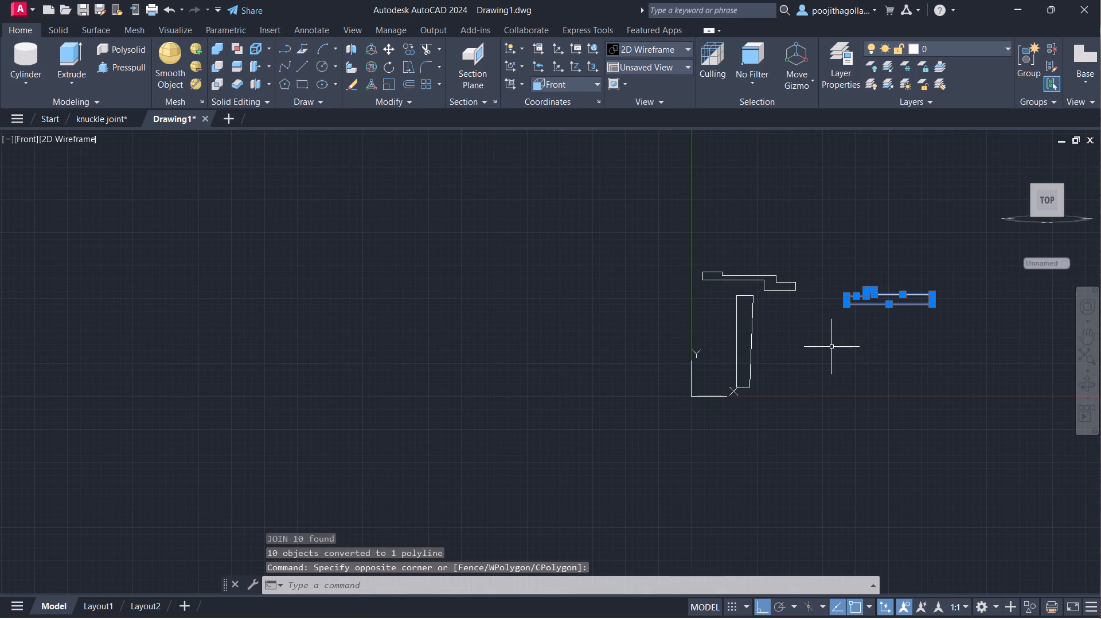
pyautogui.press('j')
pyautogui.press('Return')
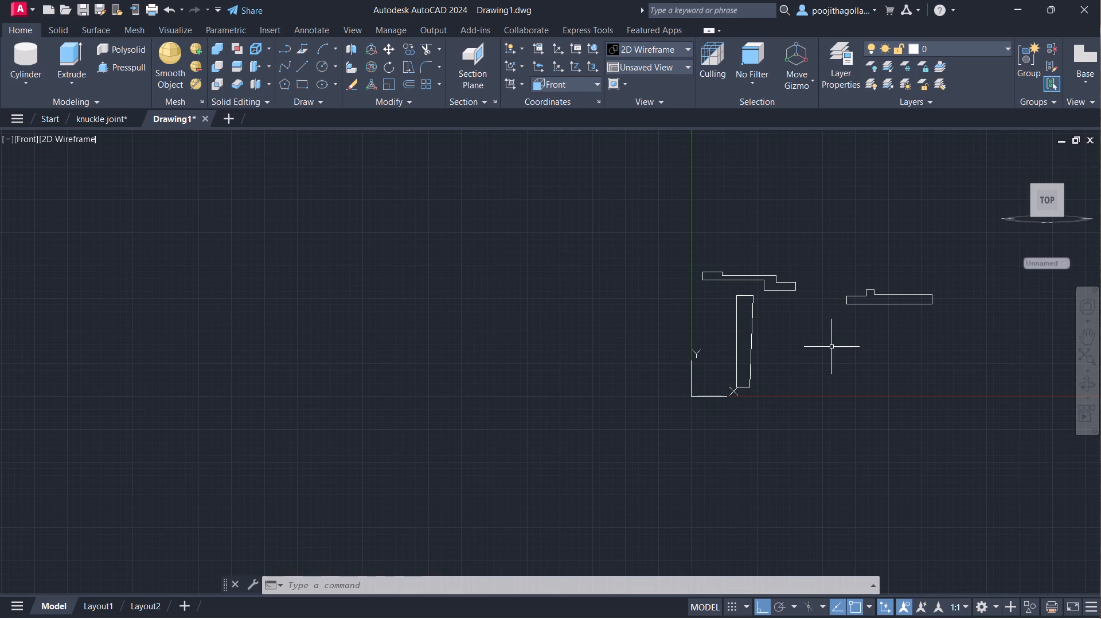
# Move the tapered profile straight down, well below the X axis and clear of the other two profiles.
pyautogui.click(782, 332)
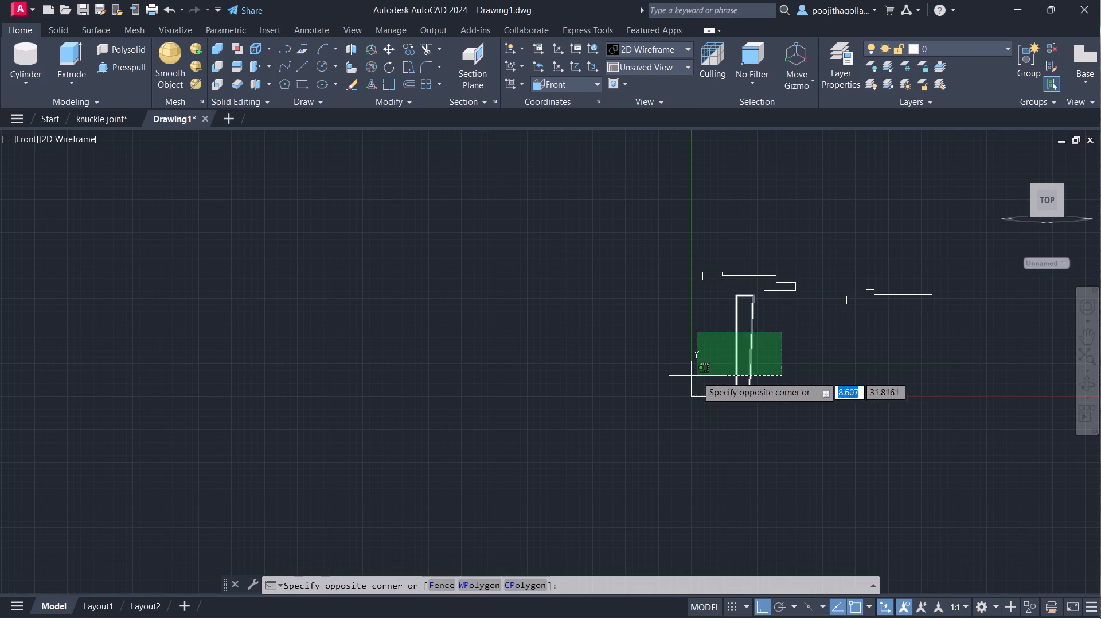
pyautogui.click(697, 376)
pyautogui.press('m')
pyautogui.press('Return')
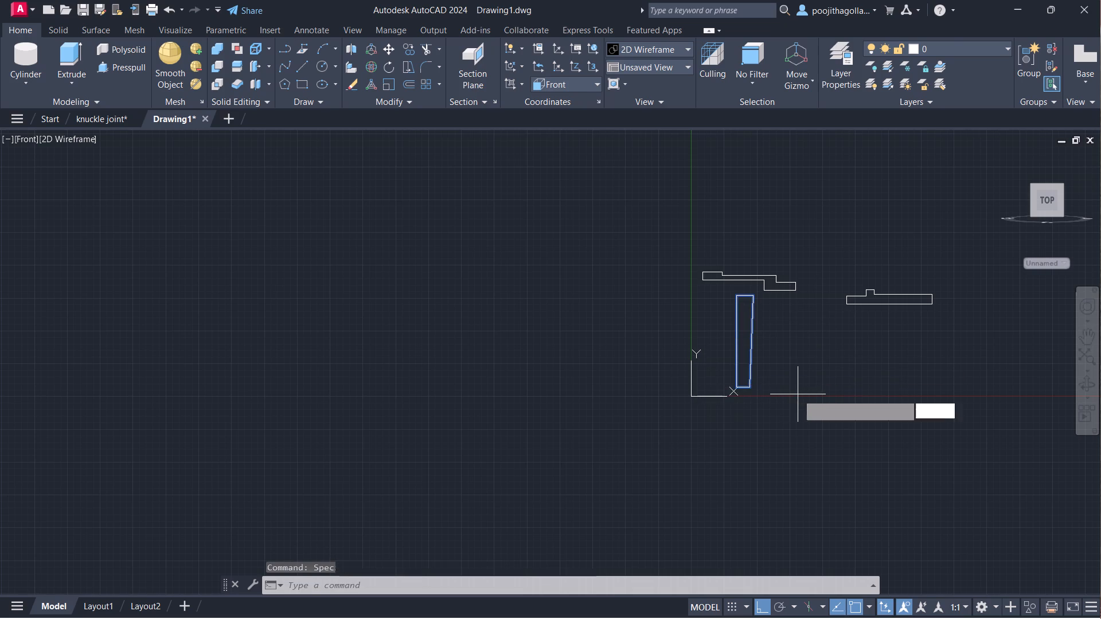
pyautogui.click(753, 390)
pyautogui.scroll(-1, 906, 504)
pyautogui.moveTo(904, 473); pyautogui.dragTo(922, 367, button='middle')
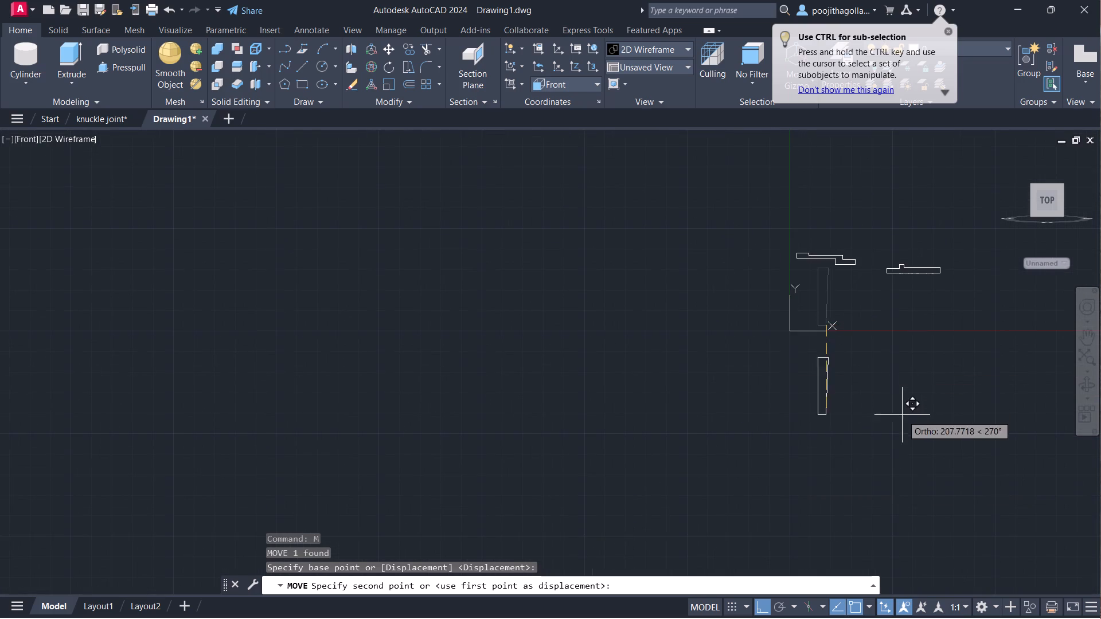
pyautogui.click(903, 473)
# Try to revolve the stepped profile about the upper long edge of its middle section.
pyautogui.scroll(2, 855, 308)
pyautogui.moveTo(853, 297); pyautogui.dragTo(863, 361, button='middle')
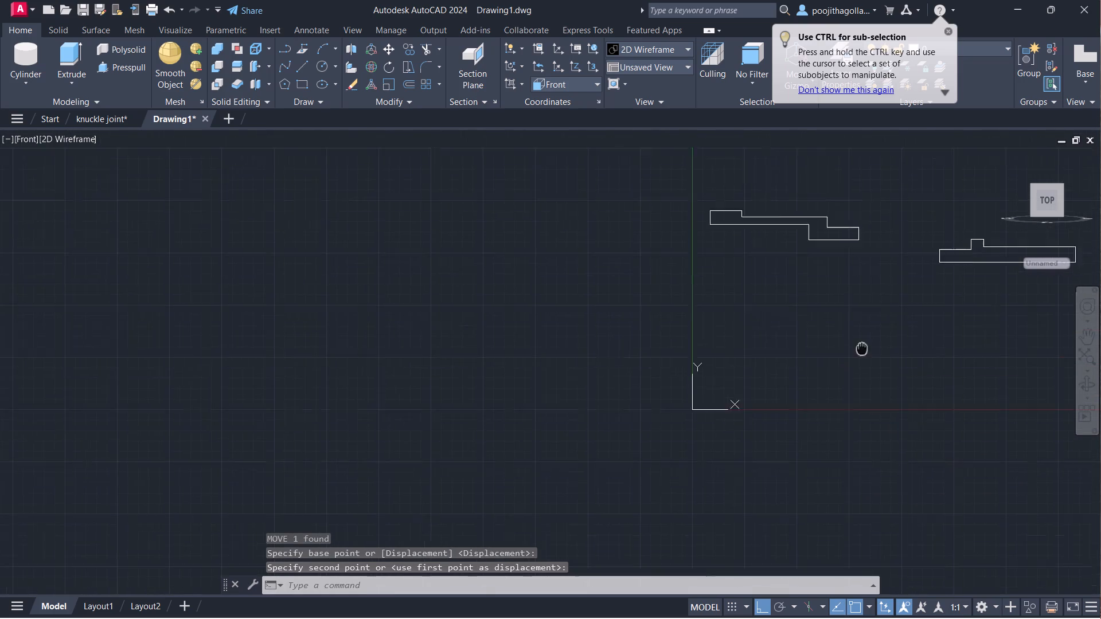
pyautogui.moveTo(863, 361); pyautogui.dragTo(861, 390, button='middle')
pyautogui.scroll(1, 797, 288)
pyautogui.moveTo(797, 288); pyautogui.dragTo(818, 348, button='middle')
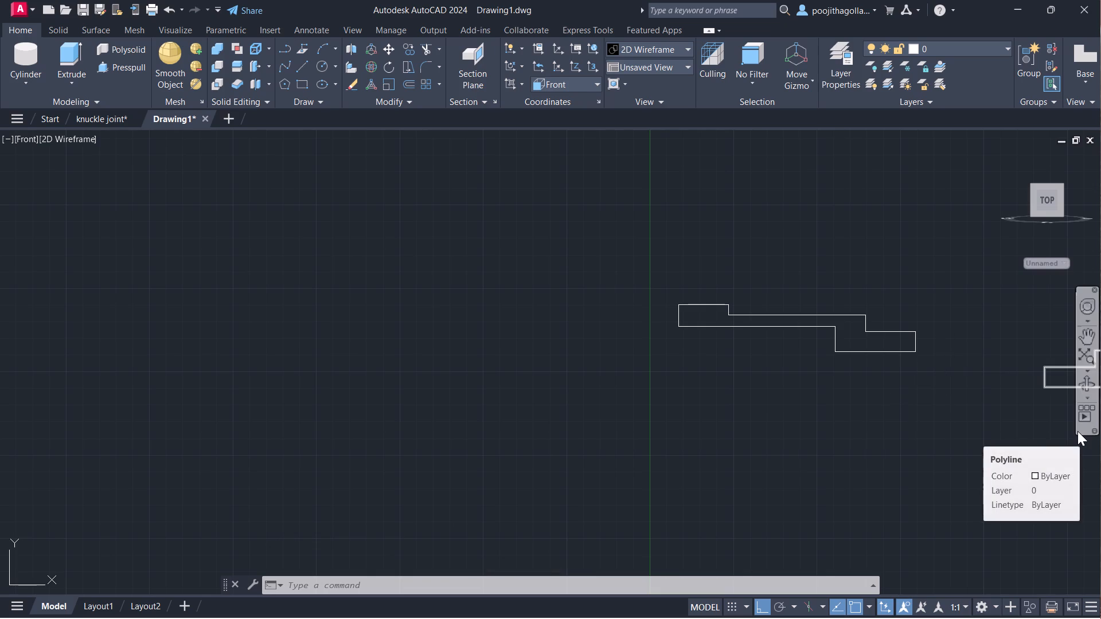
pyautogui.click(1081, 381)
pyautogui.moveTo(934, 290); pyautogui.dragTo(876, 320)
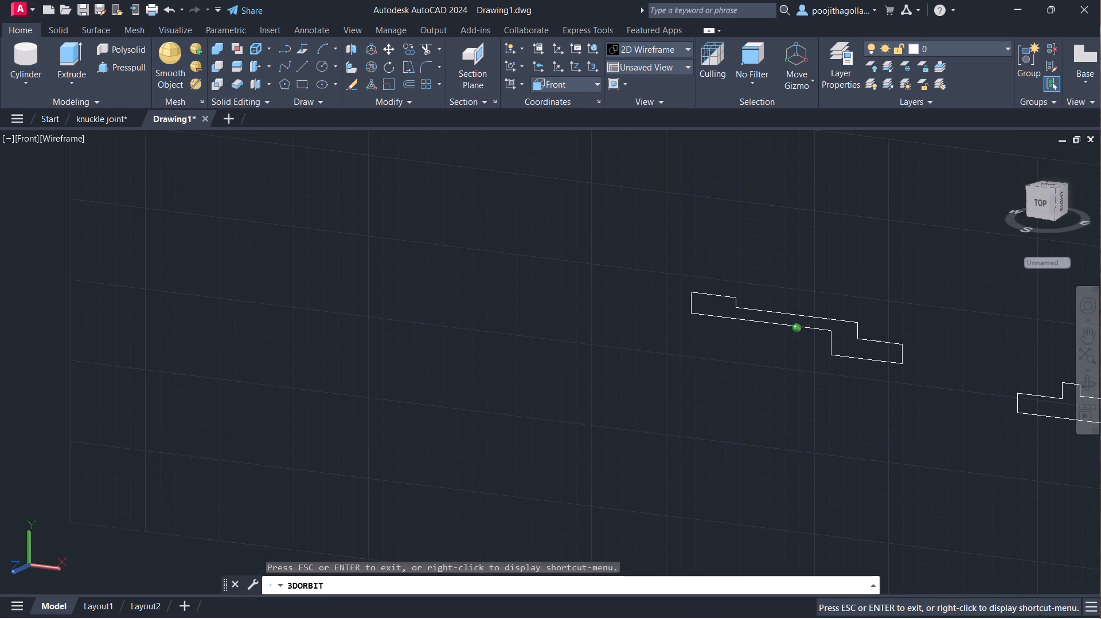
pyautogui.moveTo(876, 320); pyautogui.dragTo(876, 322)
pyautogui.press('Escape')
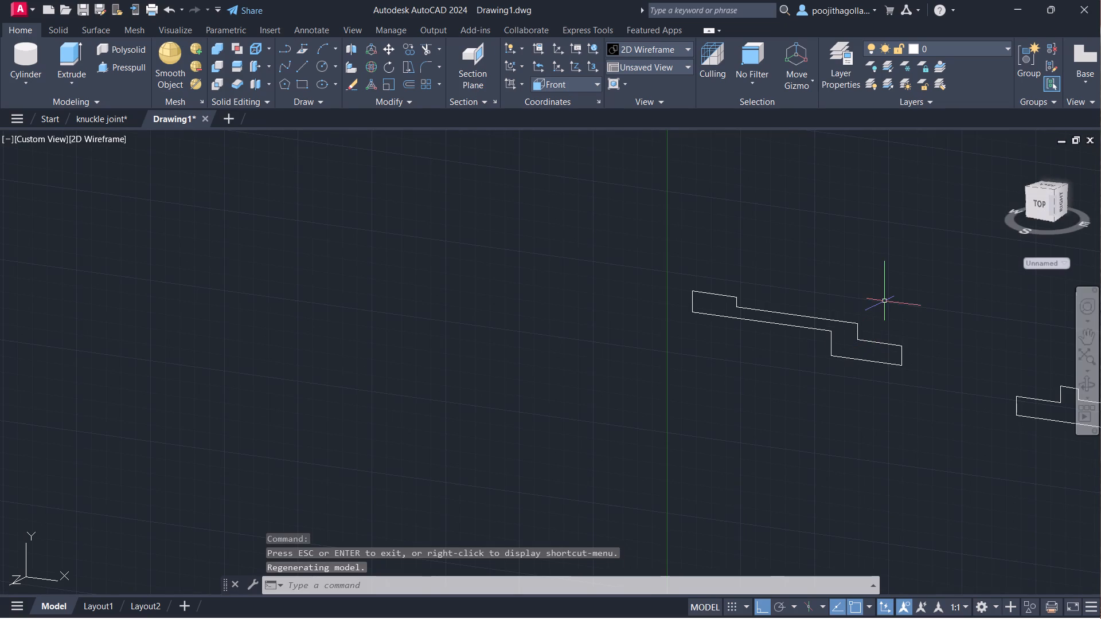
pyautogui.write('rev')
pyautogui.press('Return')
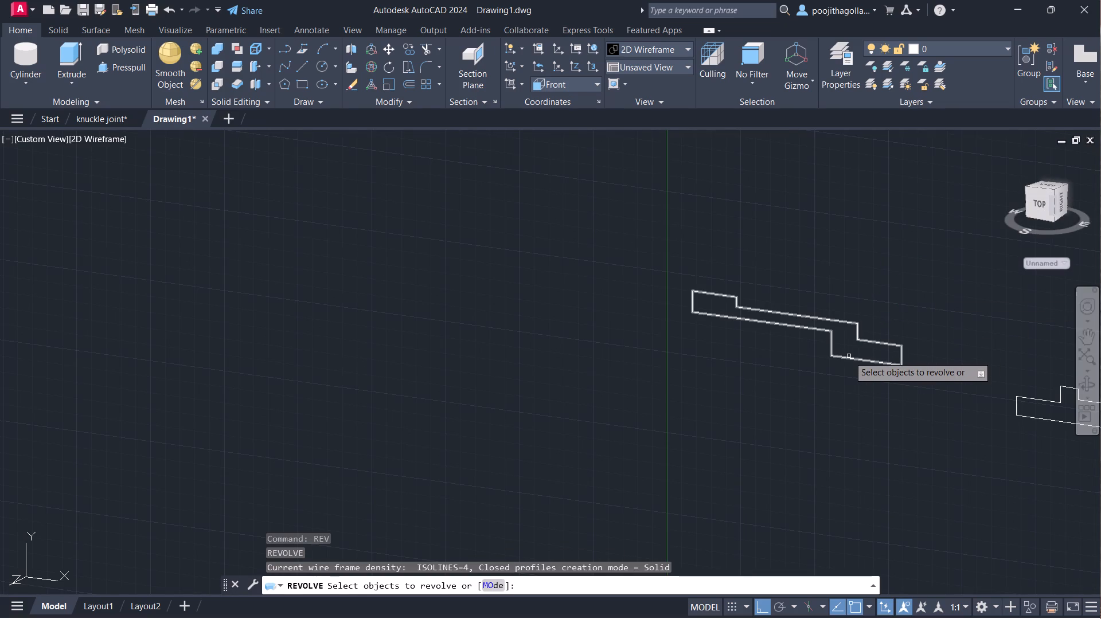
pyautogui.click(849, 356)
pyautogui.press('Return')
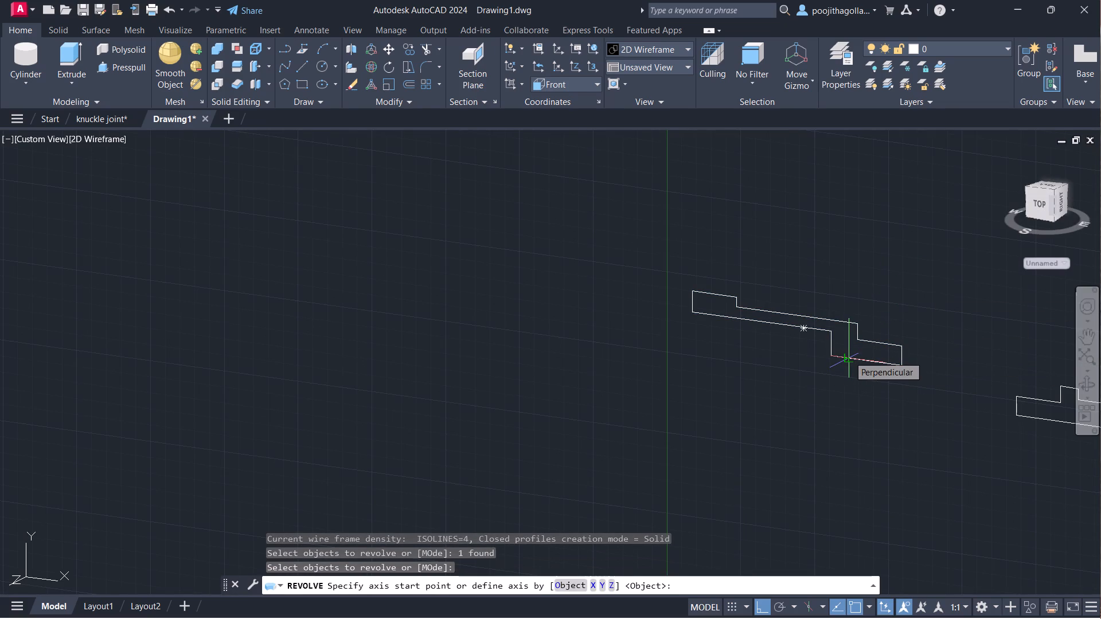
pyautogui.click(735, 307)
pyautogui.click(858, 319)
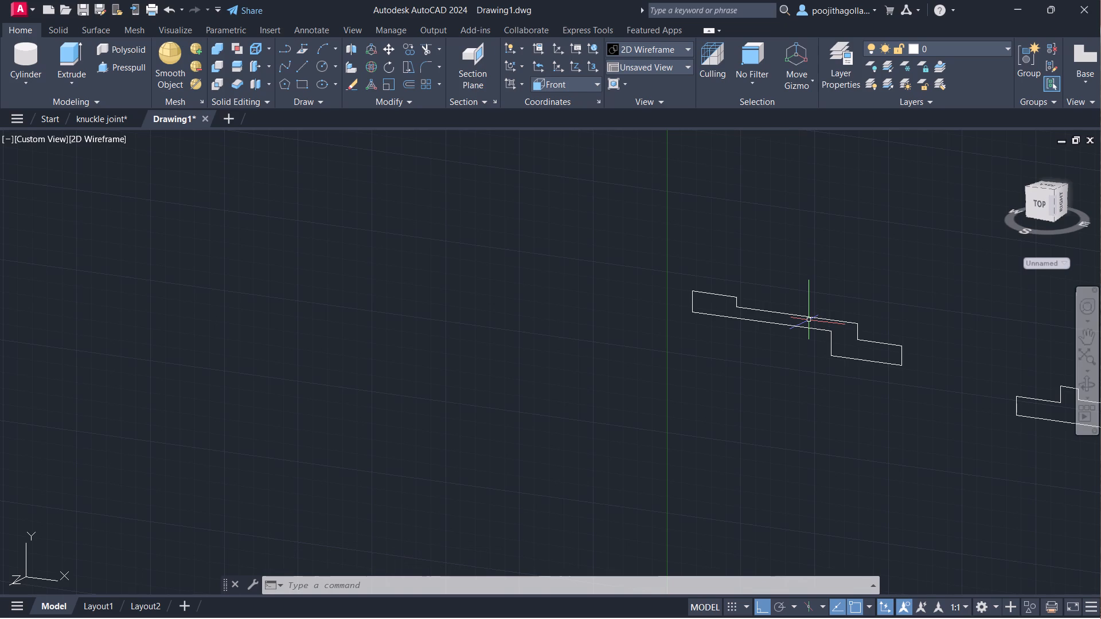
# Revolve the collared profile 360 degrees about its long bottom edge to make a solid shaft.
pyautogui.scroll(-2, 809, 320)
pyautogui.moveTo(862, 391); pyautogui.dragTo(727, 363, button='middle')
pyautogui.scroll(3, 793, 323)
pyautogui.moveTo(806, 322); pyautogui.dragTo(807, 342, button='middle')
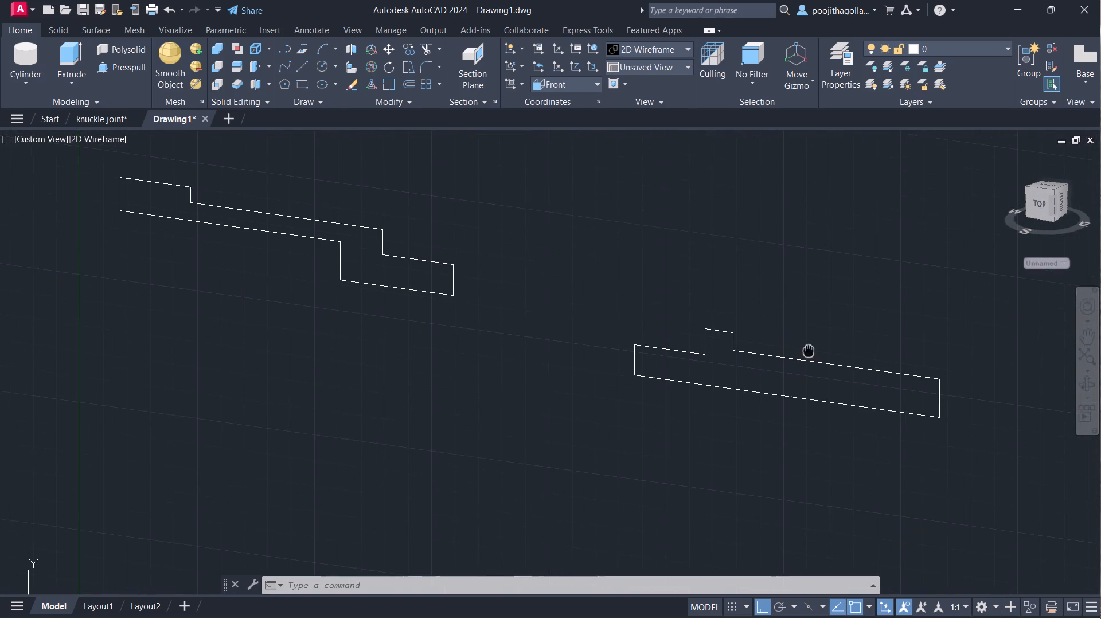
pyautogui.moveTo(807, 342); pyautogui.dragTo(797, 303, button='middle')
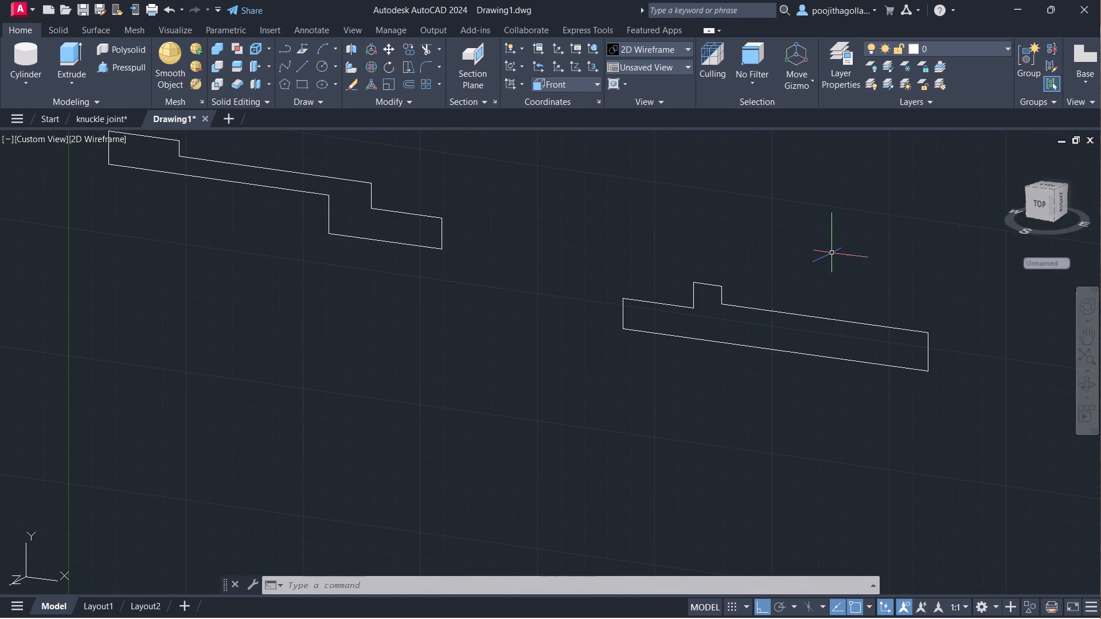
pyautogui.write('rev')
pyautogui.press('Return')
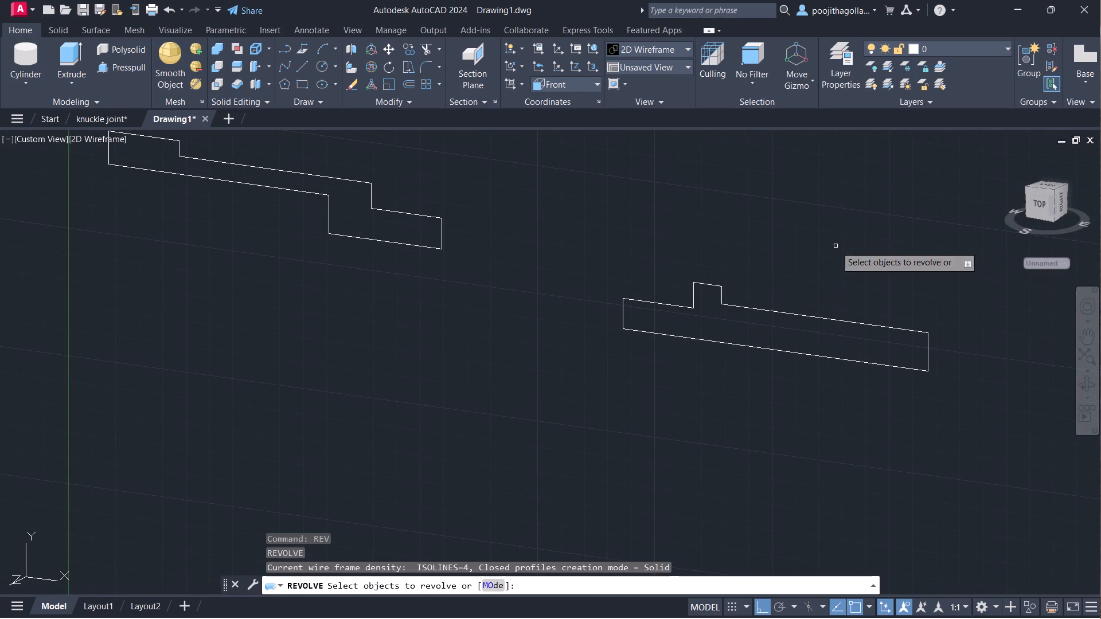
pyautogui.click(691, 332)
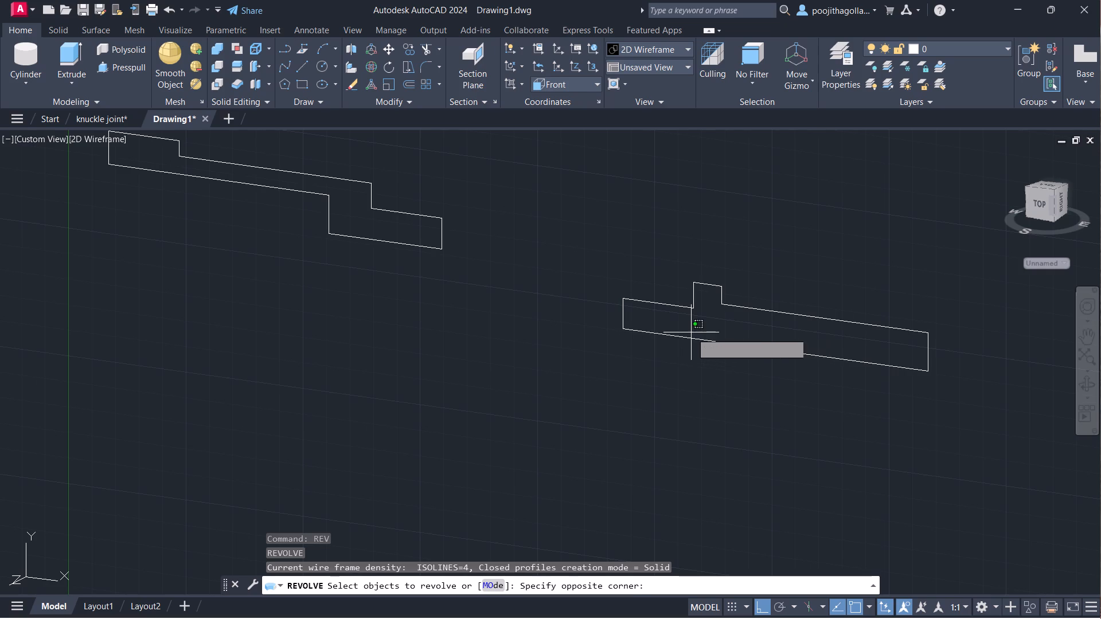
pyautogui.click(687, 340)
pyautogui.press('Return')
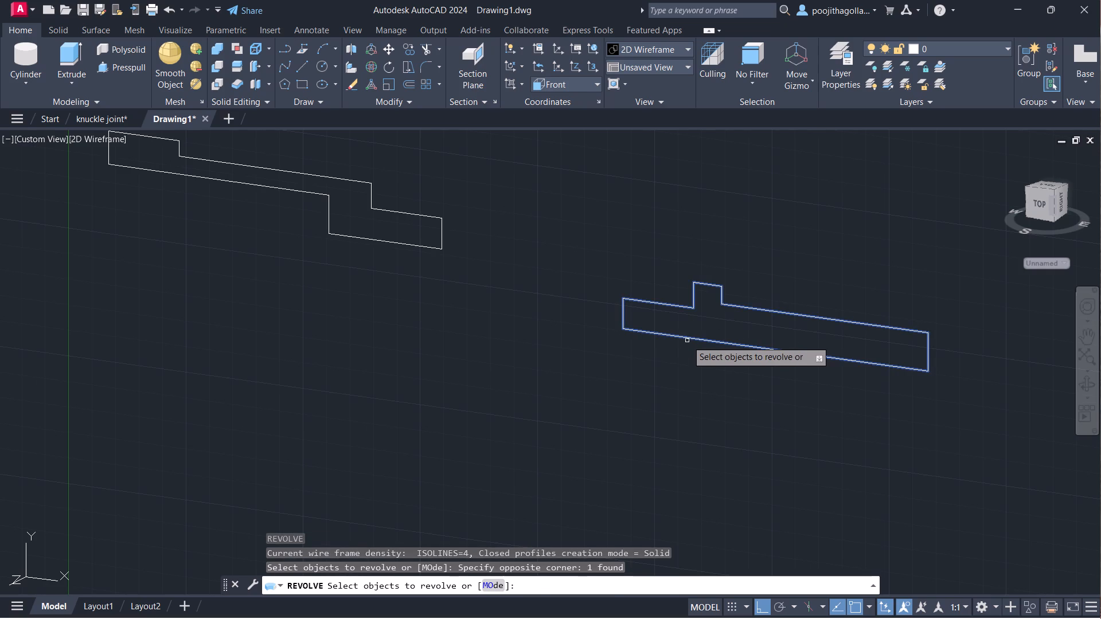
pyautogui.click(627, 329)
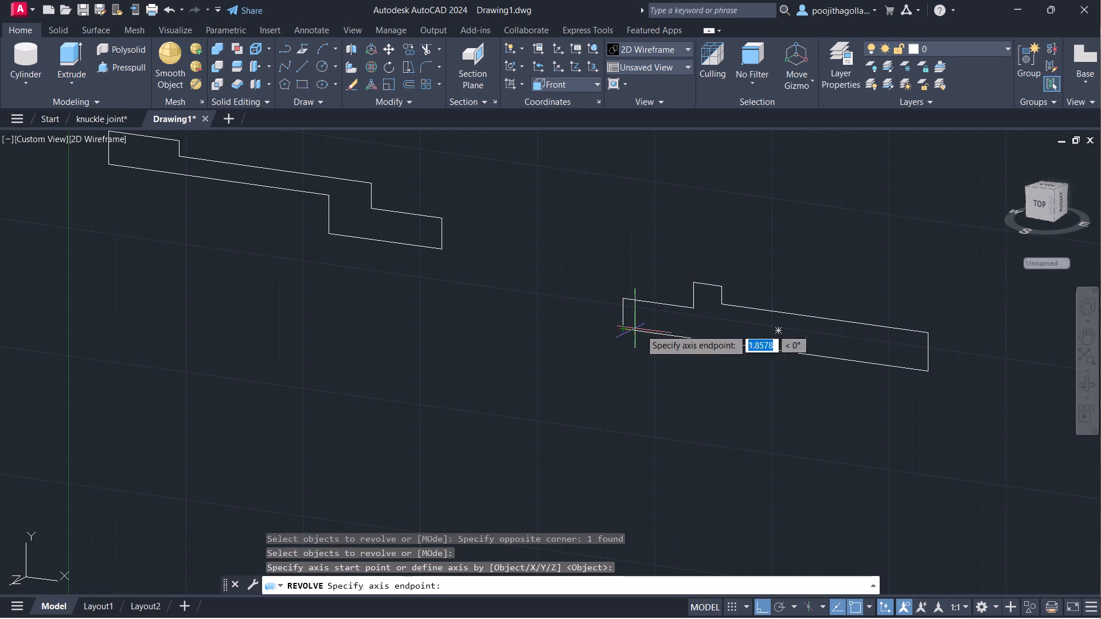
pyautogui.click(922, 368)
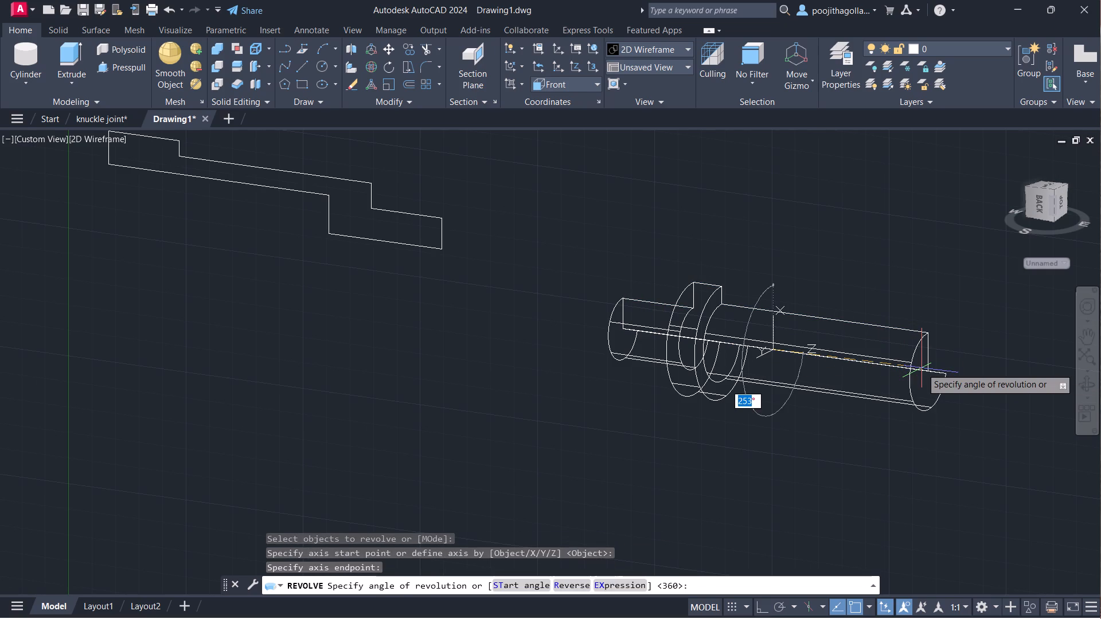
pyautogui.write('360')
pyautogui.press('Return')
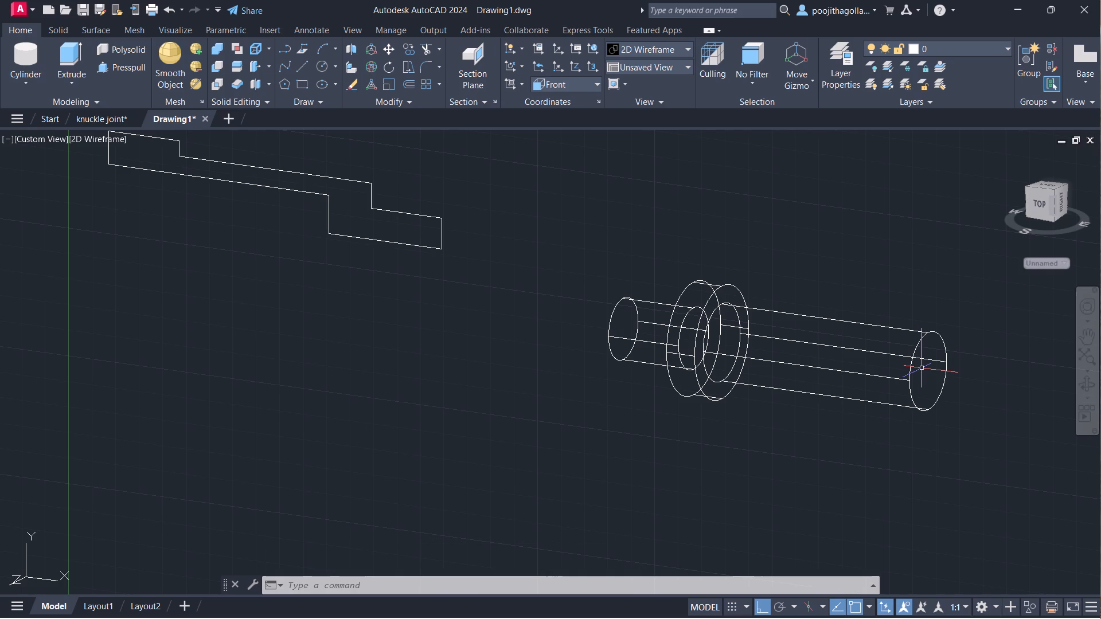
# Revolve the stepped profile 360 degrees about the lowest edge of its dropped end section to make a hollow stepped solid.
pyautogui.moveTo(267, 232); pyautogui.dragTo(569, 324, button='middle')
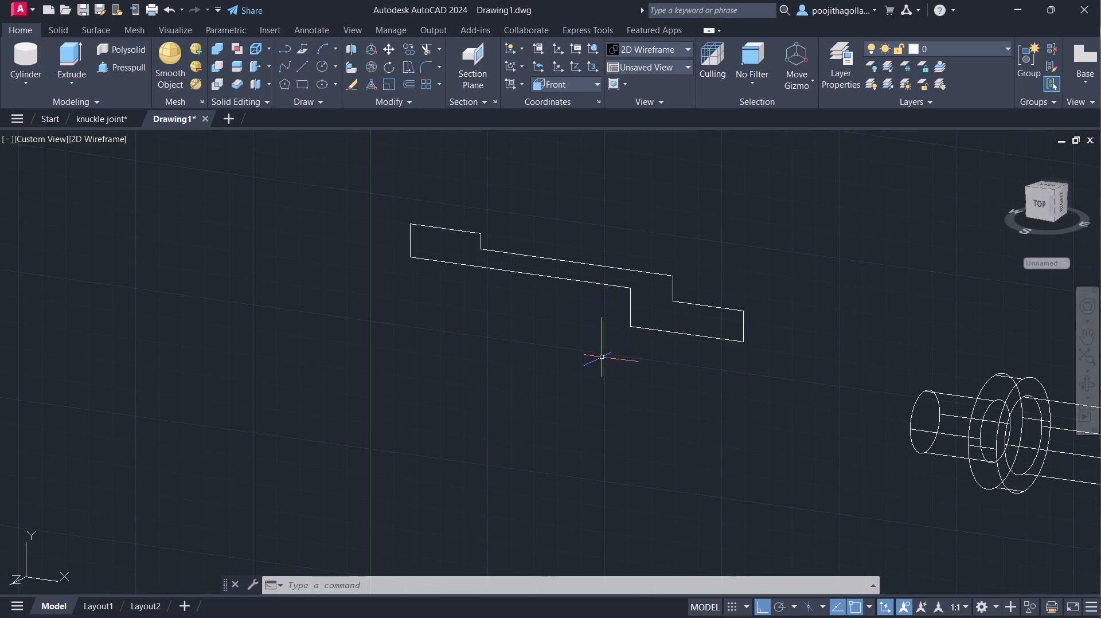
pyautogui.moveTo(587, 323); pyautogui.dragTo(603, 354, button='middle')
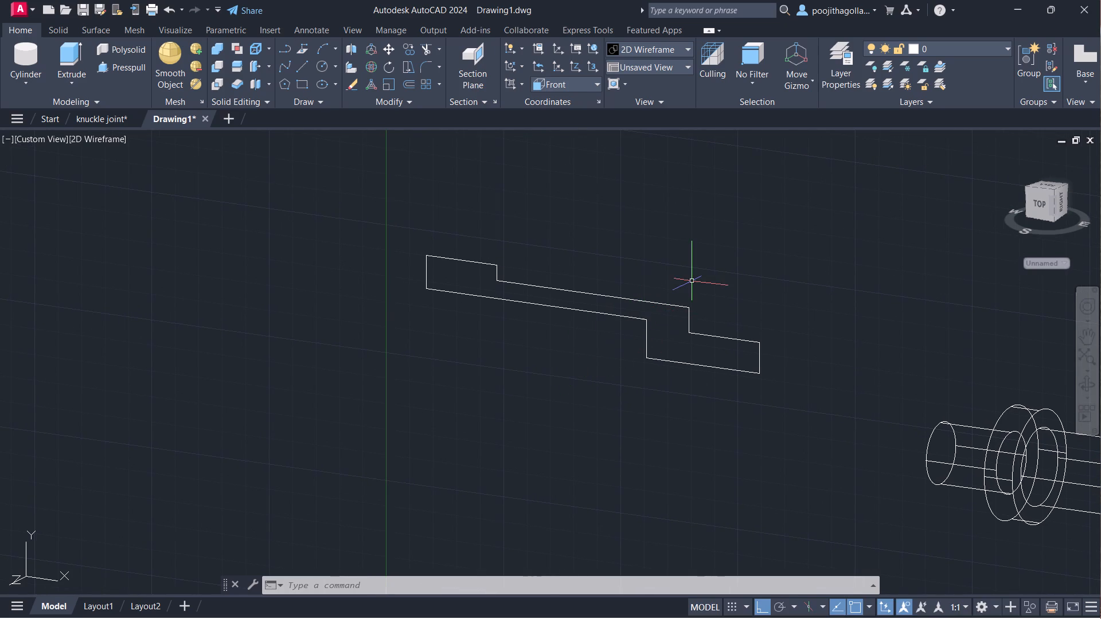
pyautogui.press('t')
pyautogui.press('BackSpace')
pyautogui.write('rev')
pyautogui.press('Return')
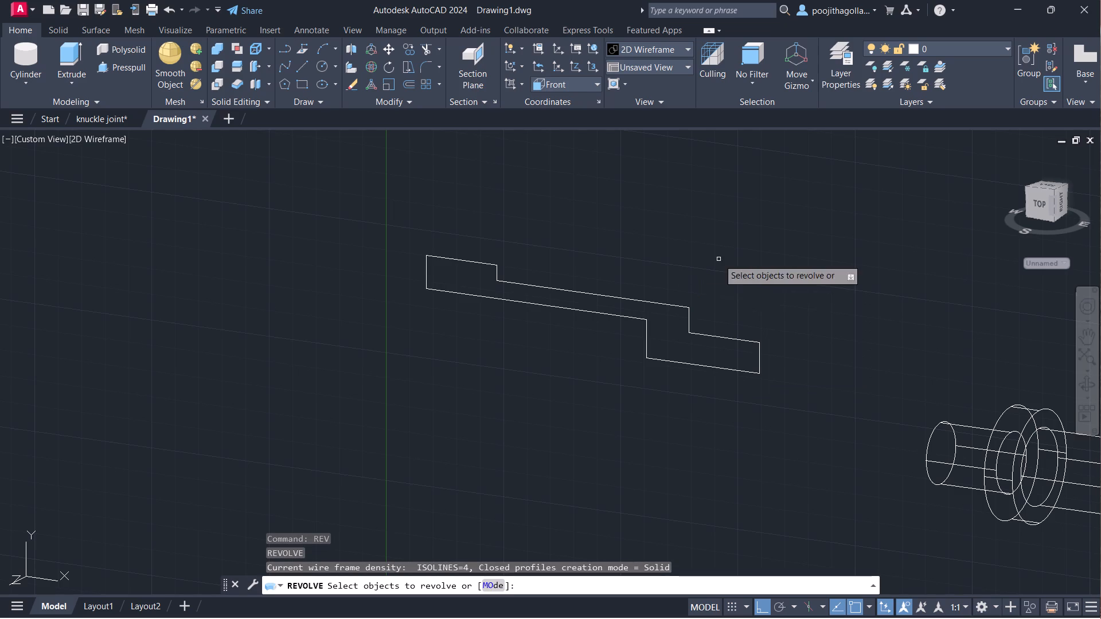
pyautogui.click(645, 301)
pyautogui.press('Return')
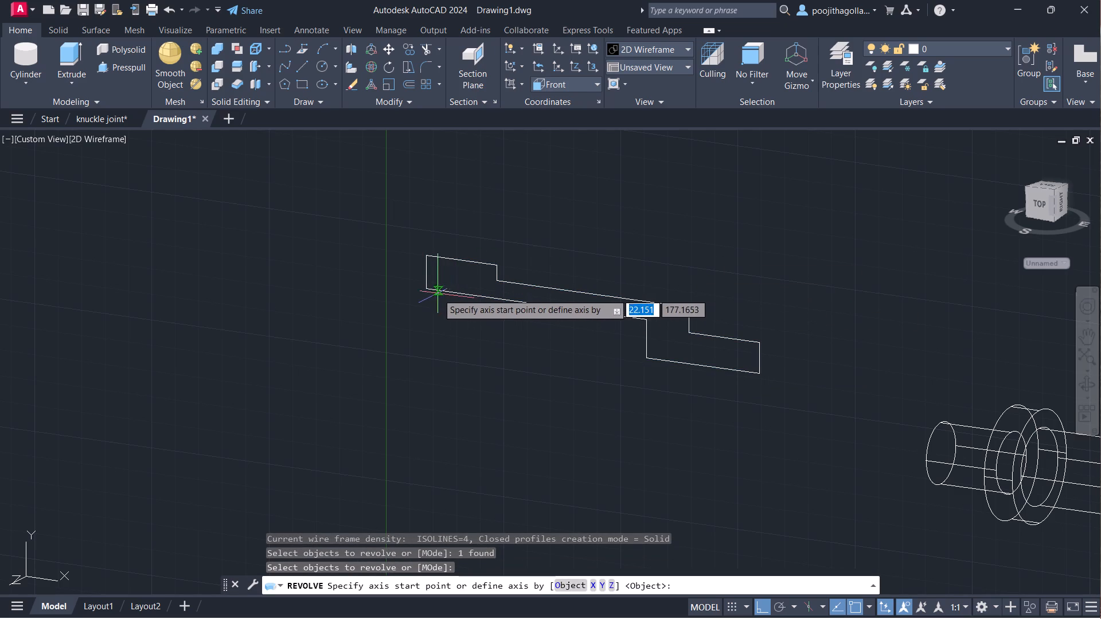
pyautogui.click(648, 354)
pyautogui.click(758, 376)
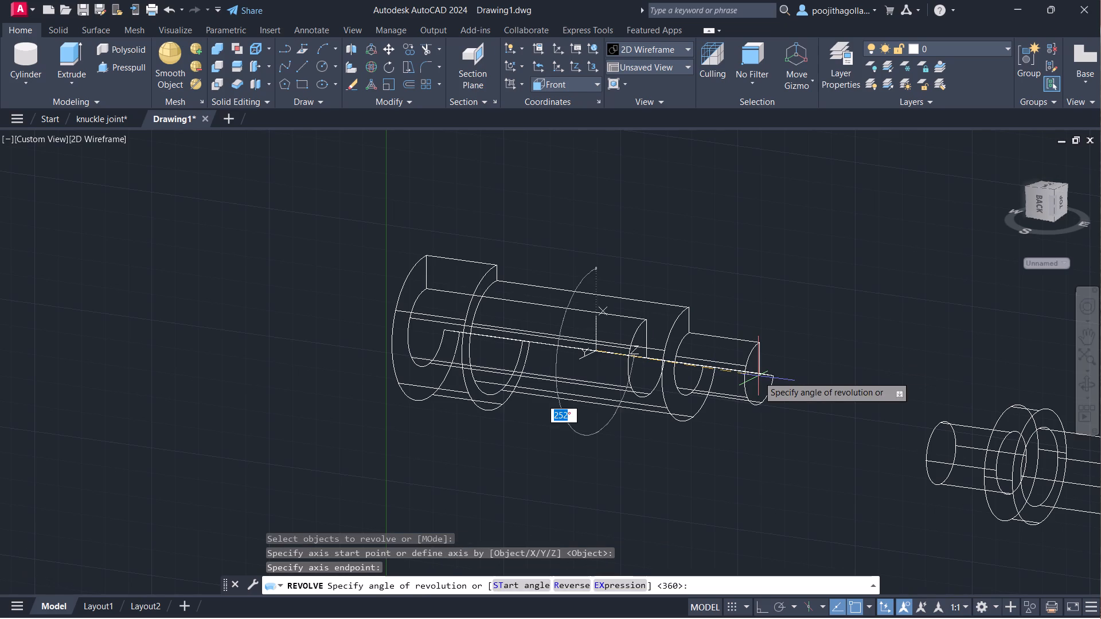
pyautogui.write('360')
pyautogui.press('Return')
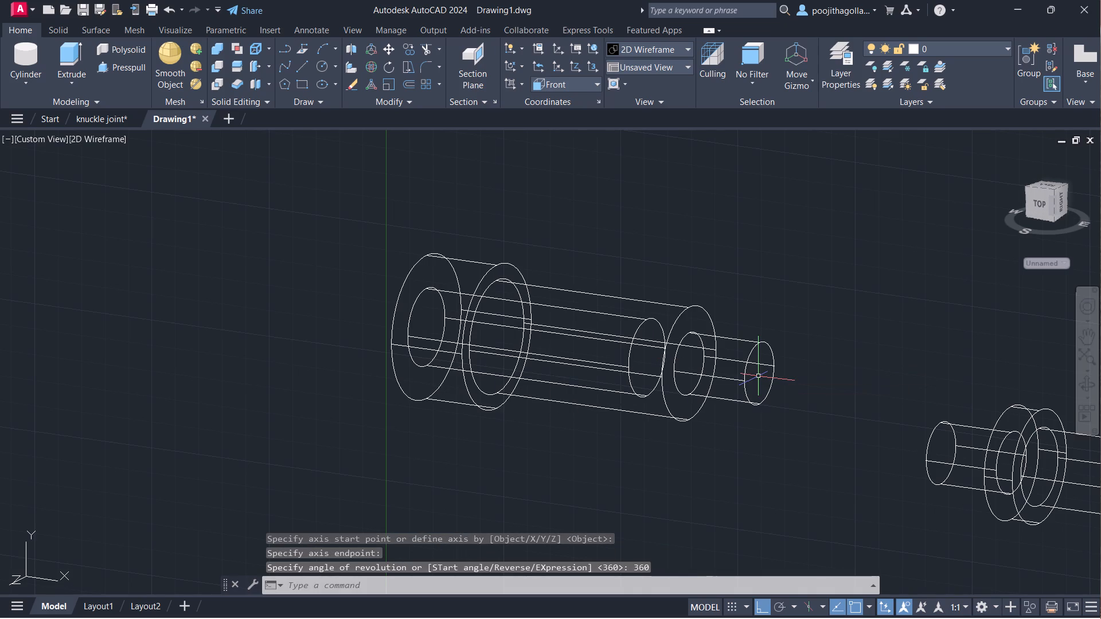
# Examine the two revolved solids together from a different 3D viewing angle.
pyautogui.scroll(-1, 758, 376)
pyautogui.scroll(-1, 813, 416)
pyautogui.moveTo(813, 416); pyautogui.dragTo(747, 374, button='middle')
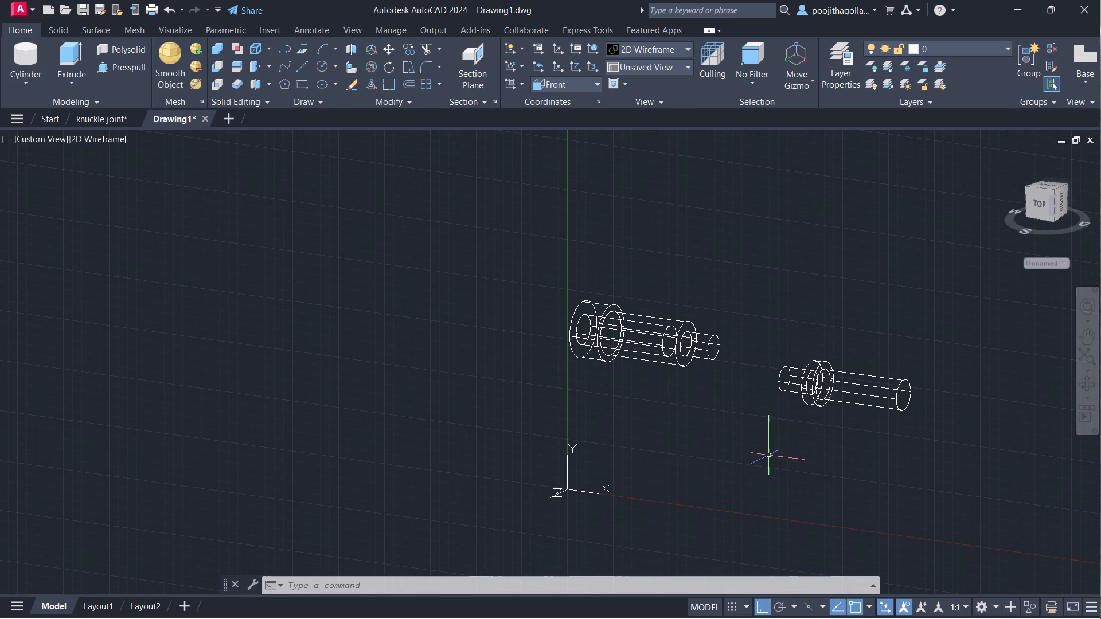
pyautogui.moveTo(696, 445); pyautogui.dragTo(725, 474, button='middle')
pyautogui.click(1084, 381)
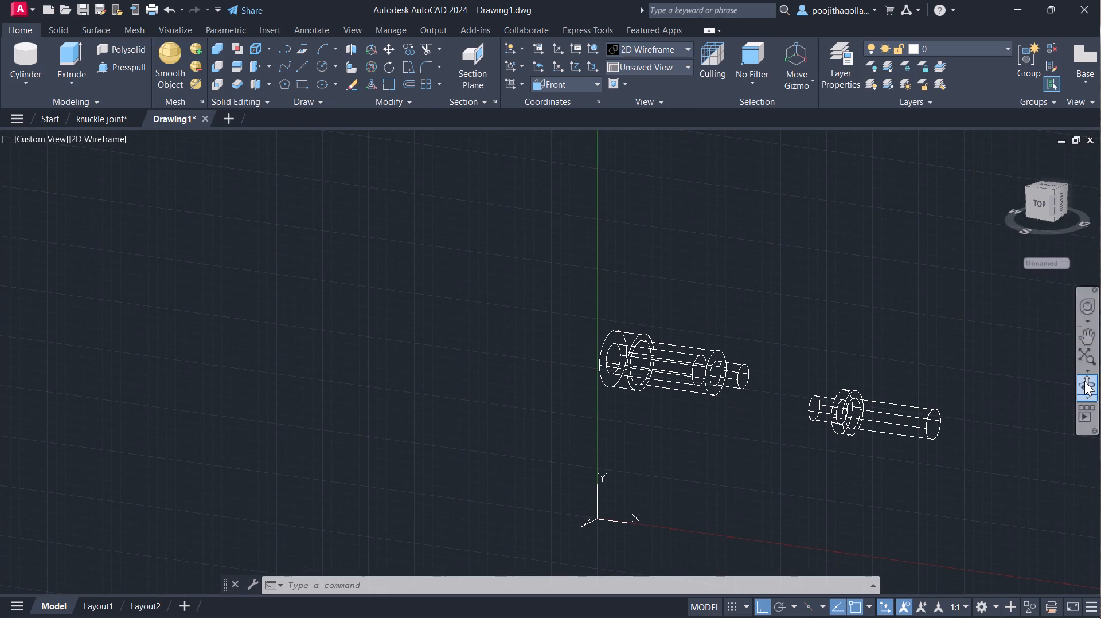
pyautogui.moveTo(700, 455); pyautogui.dragTo(740, 455)
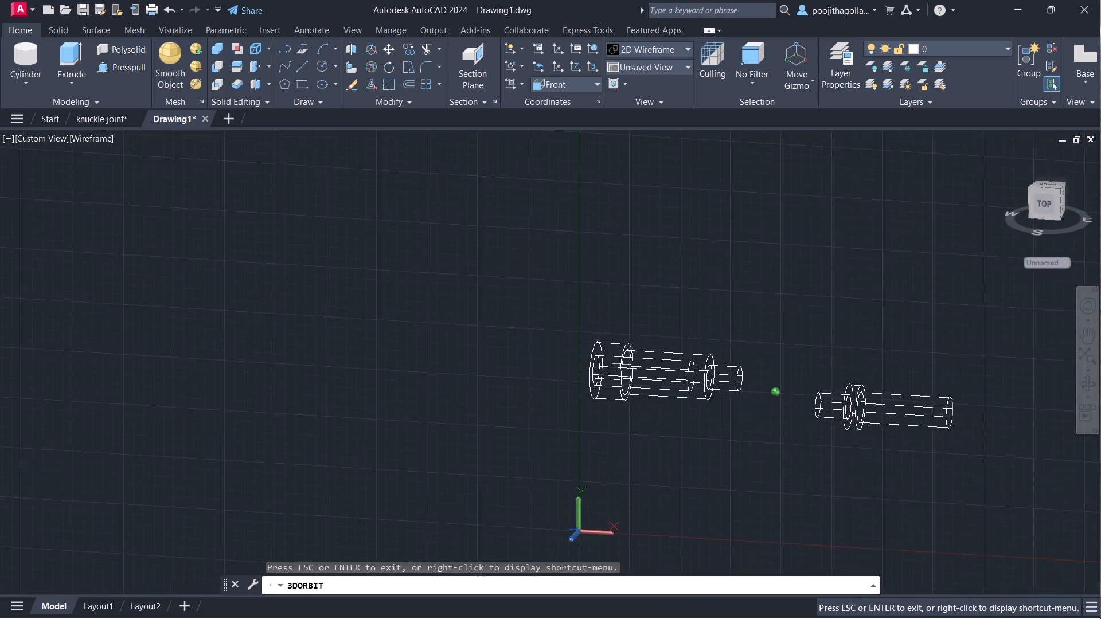
pyautogui.moveTo(740, 455); pyautogui.dragTo(814, 447)
pyautogui.scroll(-1, 812, 440)
pyautogui.moveTo(812, 440); pyautogui.dragTo(821, 461, button='middle')
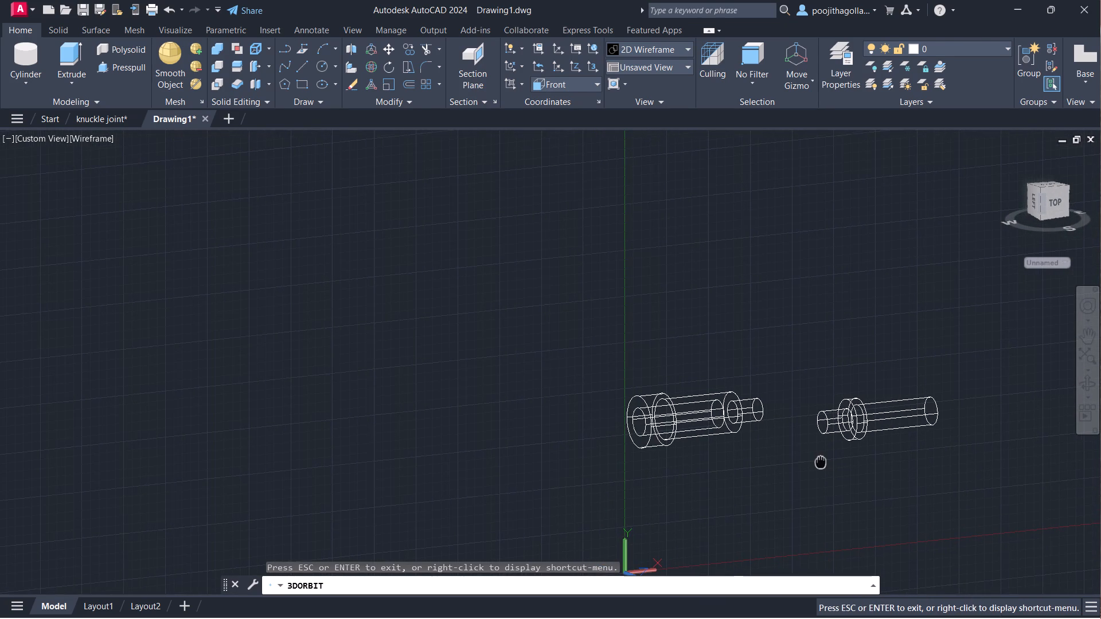
pyautogui.press('Escape')
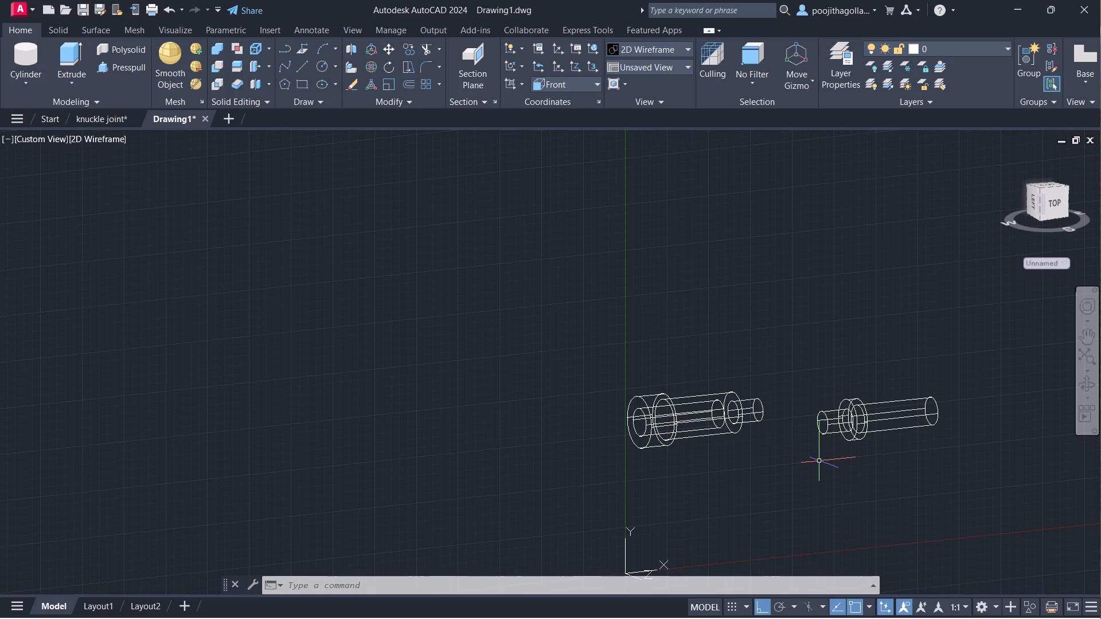
# Presspull the closed tapered profile below the X axis to an extrusion height of 5.
pyautogui.scroll(-2, 867, 484)
pyautogui.moveTo(850, 517); pyautogui.dragTo(774, 385, button='middle')
pyautogui.scroll(1, 807, 438)
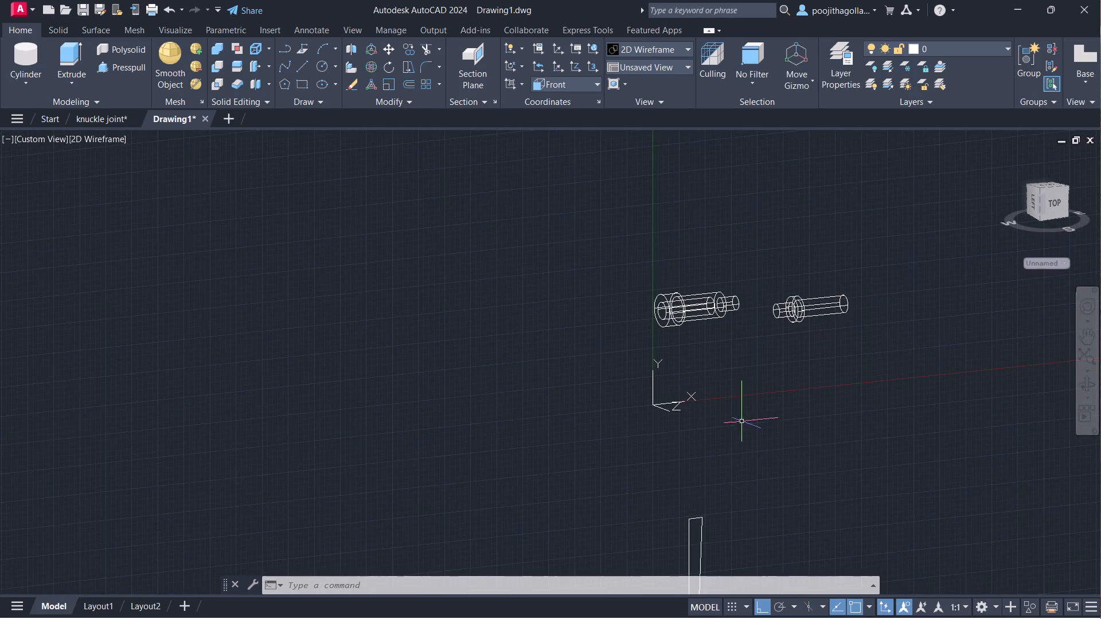
pyautogui.moveTo(748, 498); pyautogui.dragTo(741, 432, button='middle')
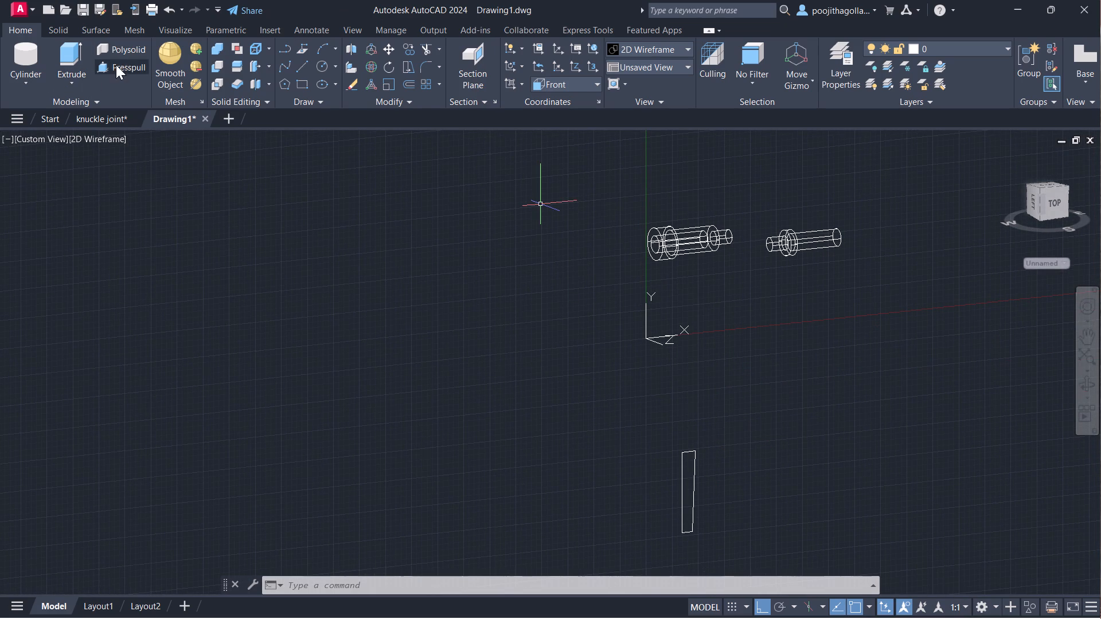
pyautogui.click(120, 62)
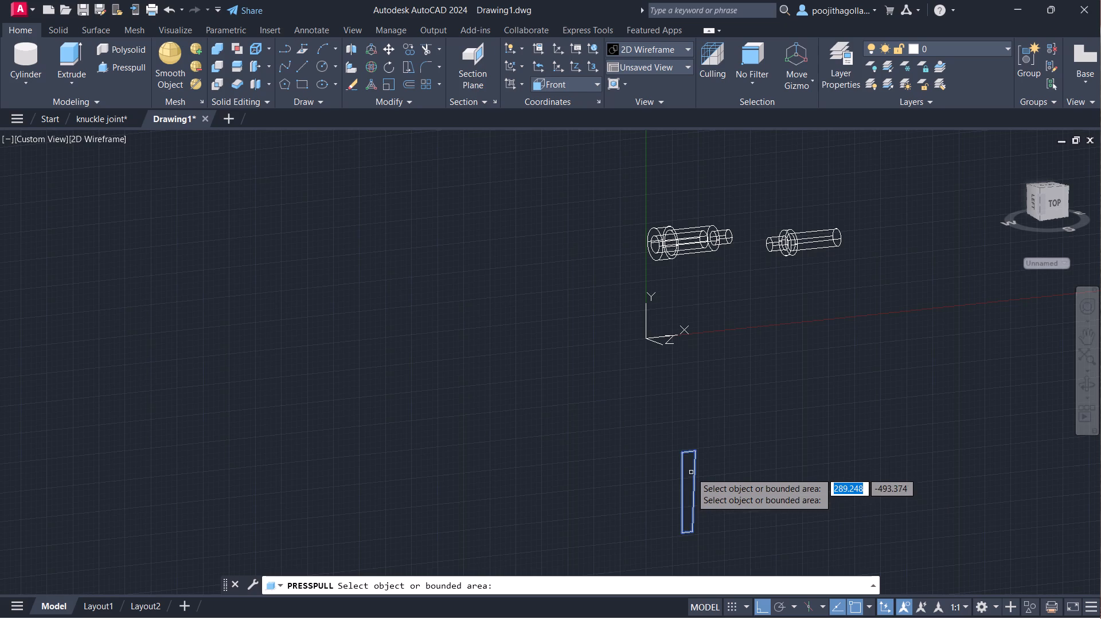
pyautogui.click(691, 472)
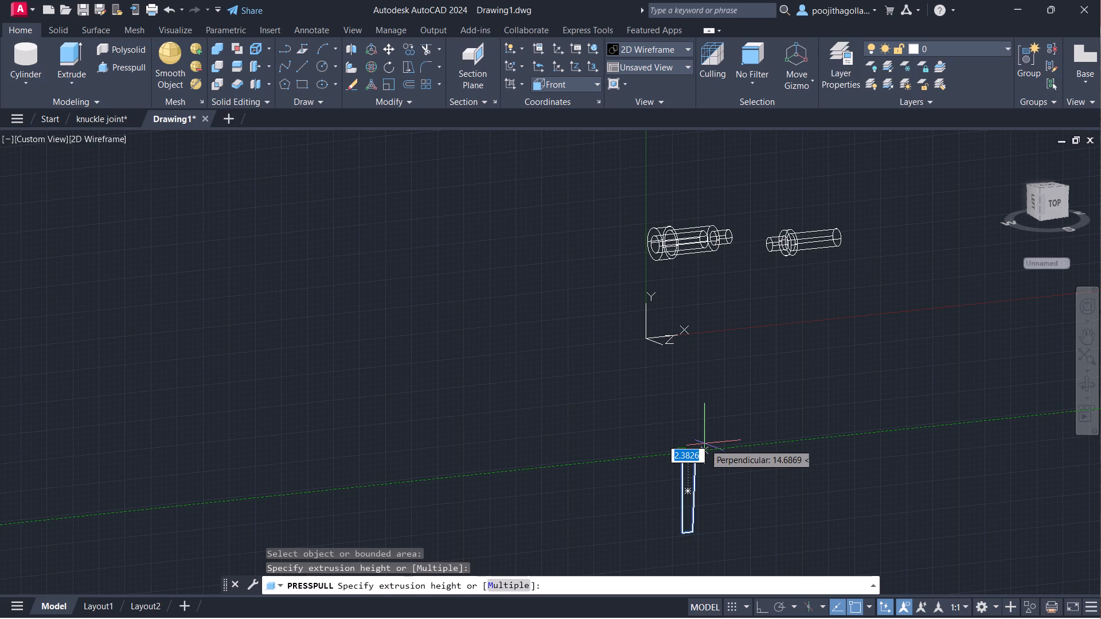
pyautogui.keyDown('ctrl'); pyautogui.moveTo(704, 444); pyautogui.dragTo(685, 446, button='middle'); pyautogui.keyUp('ctrl')
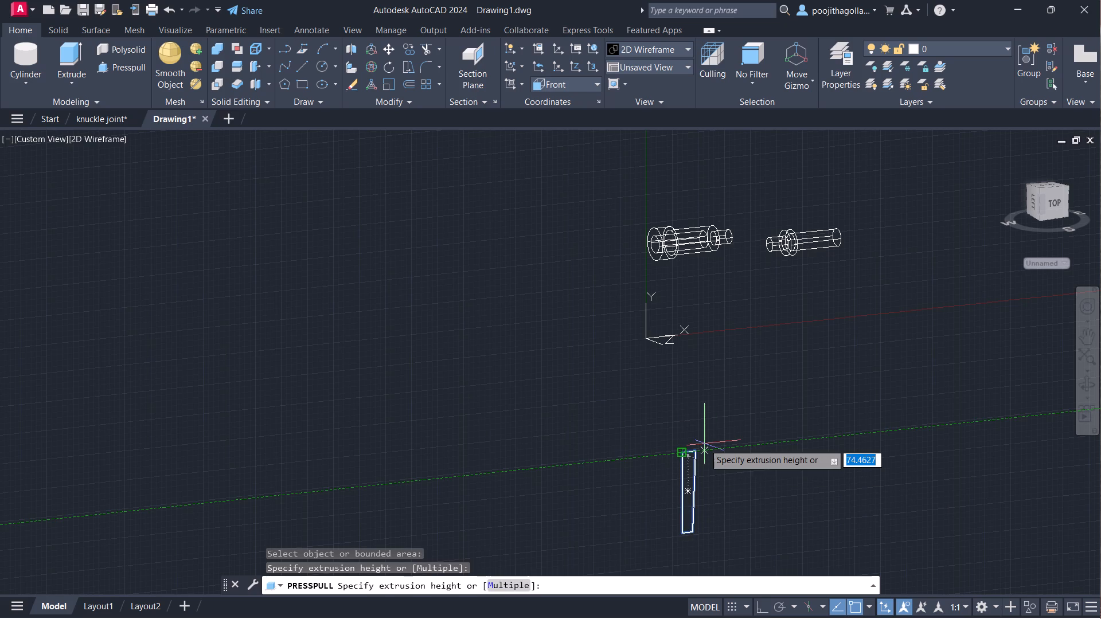
pyautogui.keyDown('ctrl'); pyautogui.moveTo(685, 446); pyautogui.dragTo(619, 463, button='middle'); pyautogui.keyUp('ctrl')
pyautogui.moveTo(510, 488); pyautogui.dragTo(639, 396, button='middle')
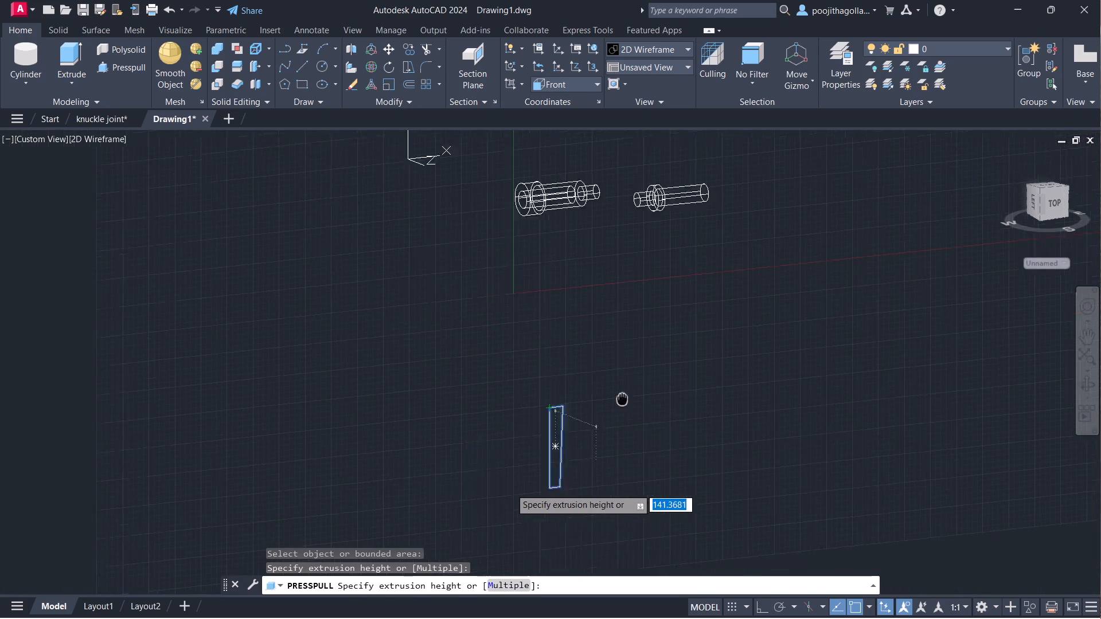
pyautogui.moveTo(639, 396); pyautogui.dragTo(678, 405, button='middle')
pyautogui.press('5')
pyautogui.press('Return')
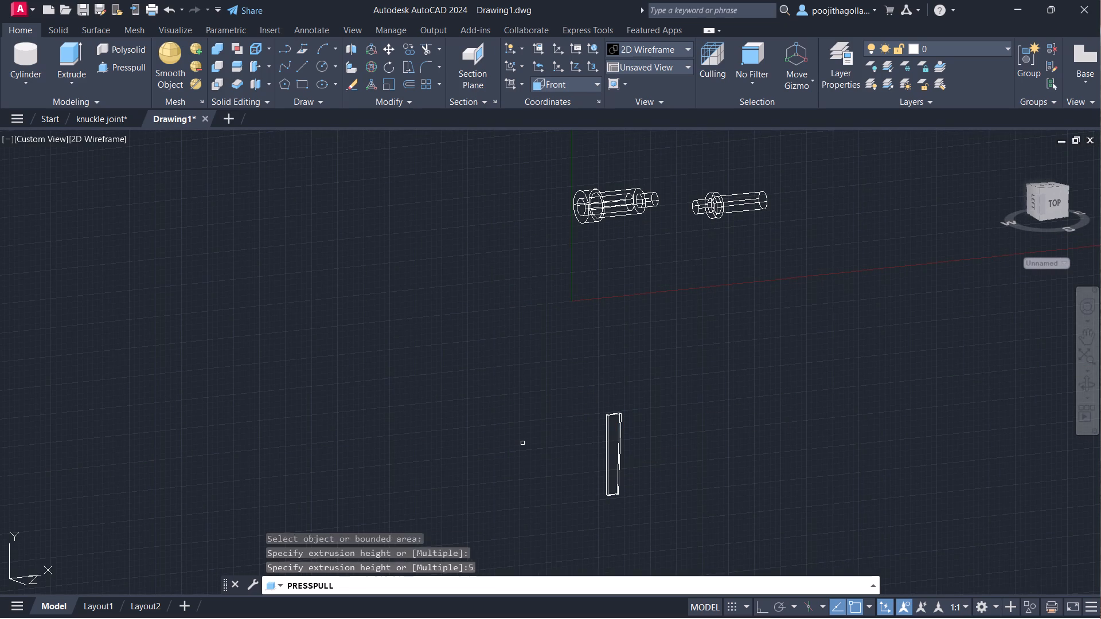
pyautogui.press('Escape')
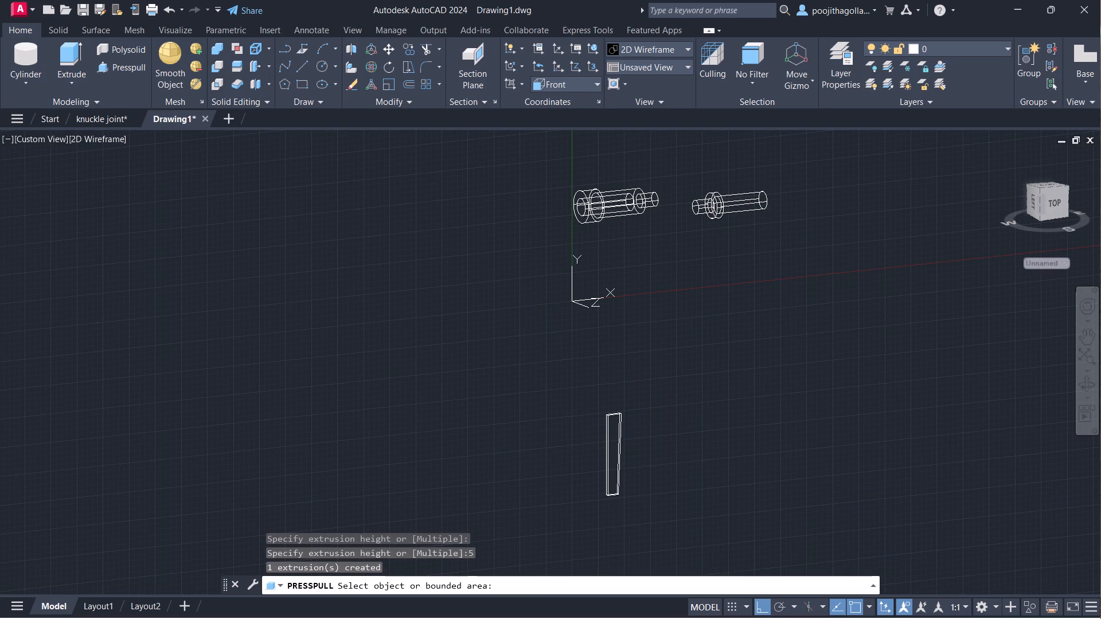
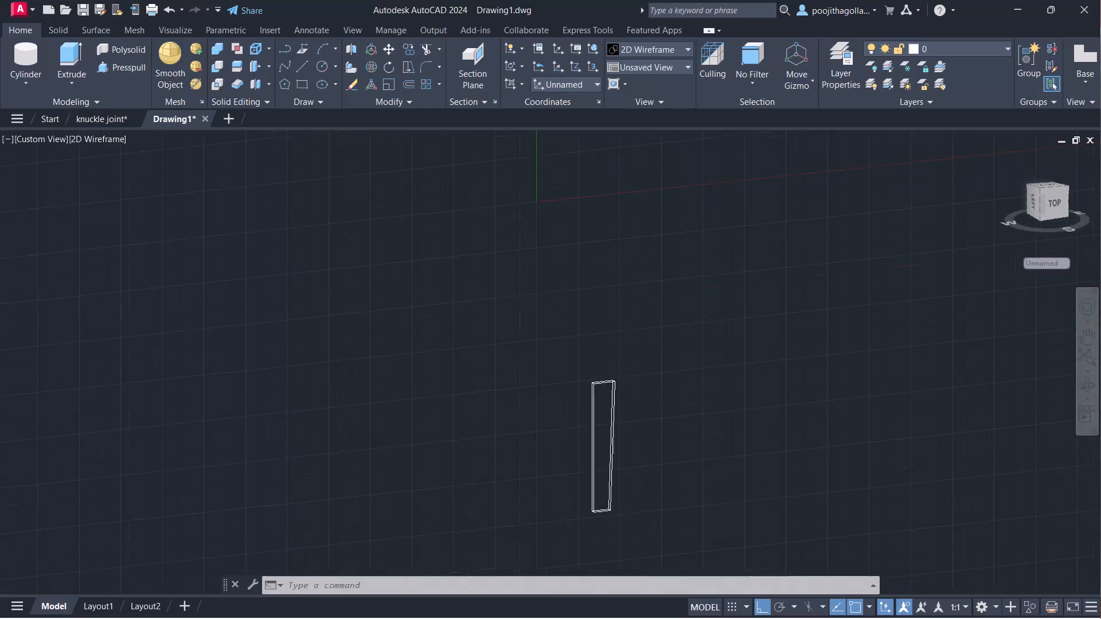
# Draw a line across the thickness of the tapered solid's straight side face, joining the midpoints of its two long edges.
pyautogui.moveTo(526, 435); pyautogui.dragTo(595, 346, button='middle')
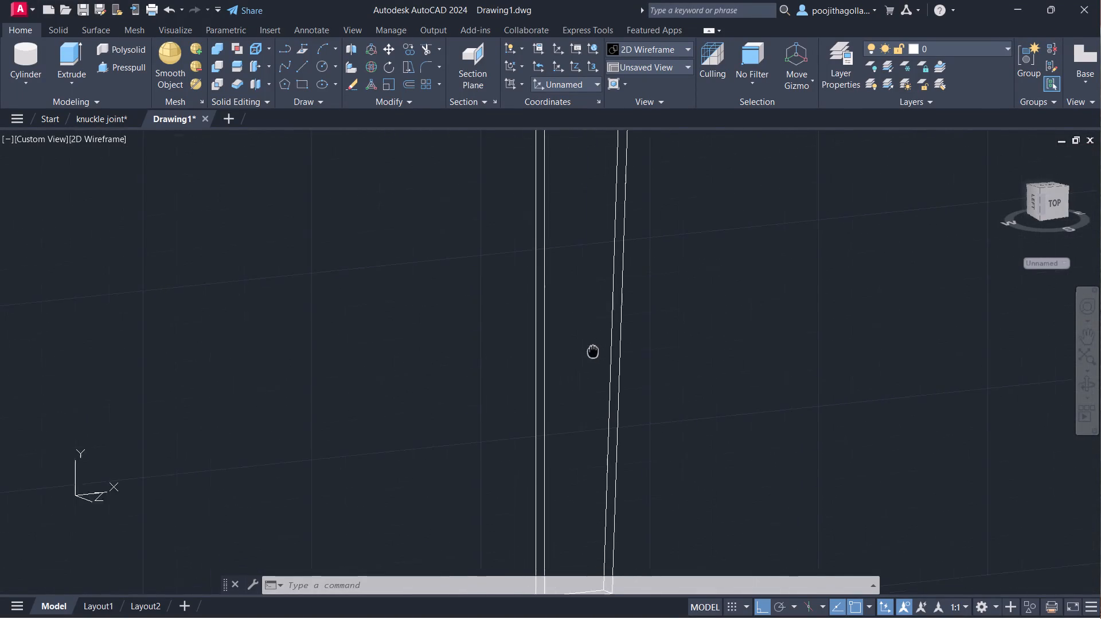
pyautogui.moveTo(595, 346); pyautogui.dragTo(597, 346, button='middle')
pyautogui.scroll(-1, 574, 355)
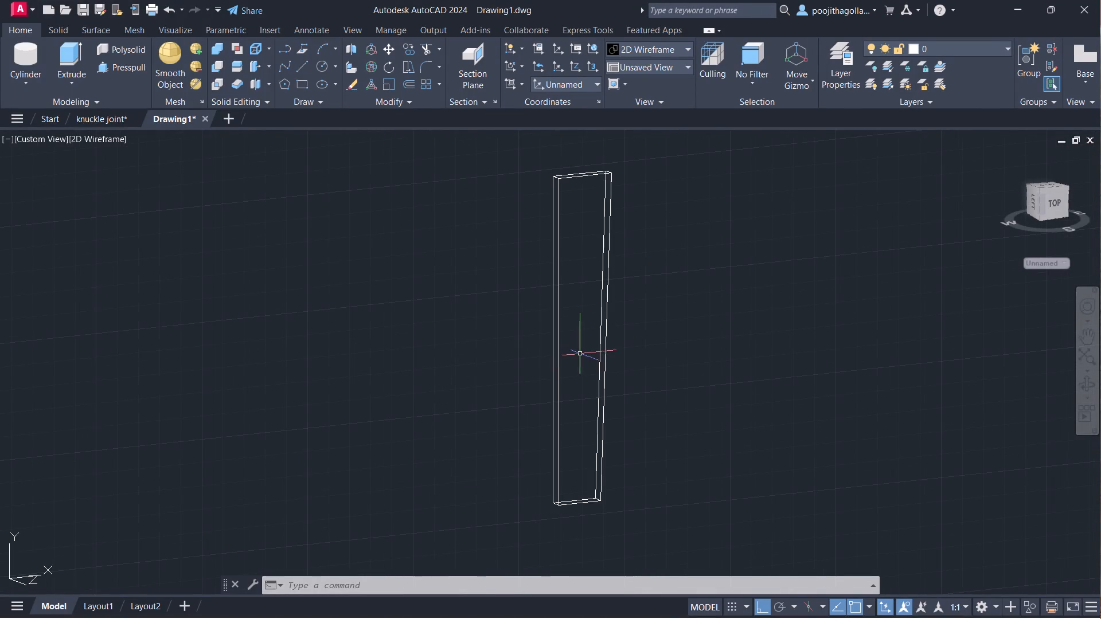
pyautogui.middleClick(581, 353)
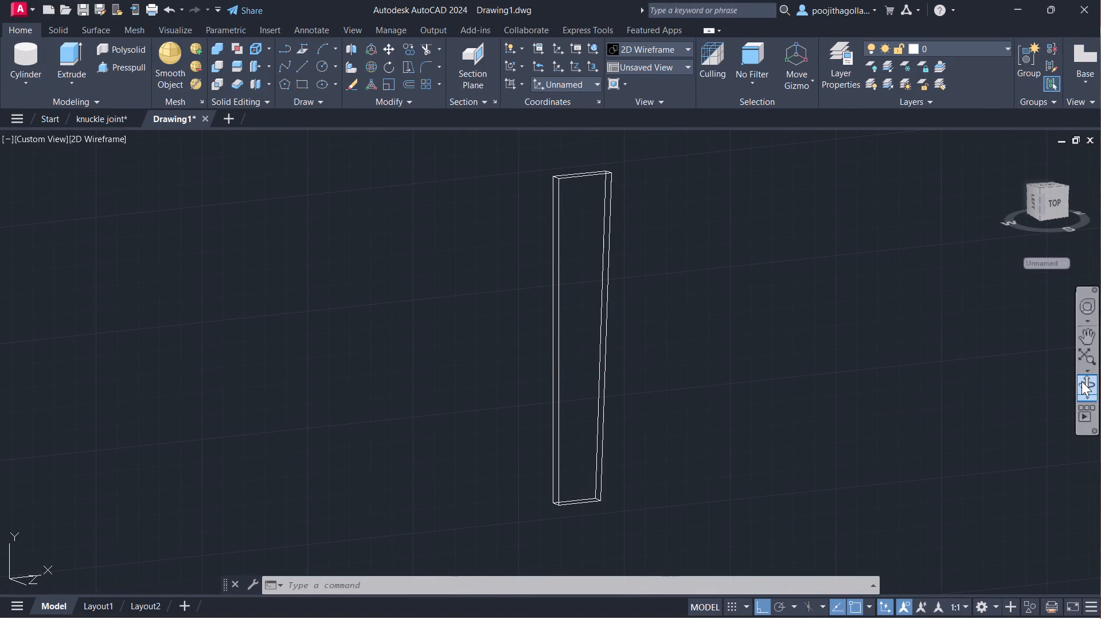
pyautogui.click(1082, 381)
pyautogui.moveTo(935, 381); pyautogui.dragTo(782, 382)
pyautogui.moveTo(689, 399); pyautogui.dragTo(835, 417, button='middle')
pyautogui.scroll(1, 646, 396)
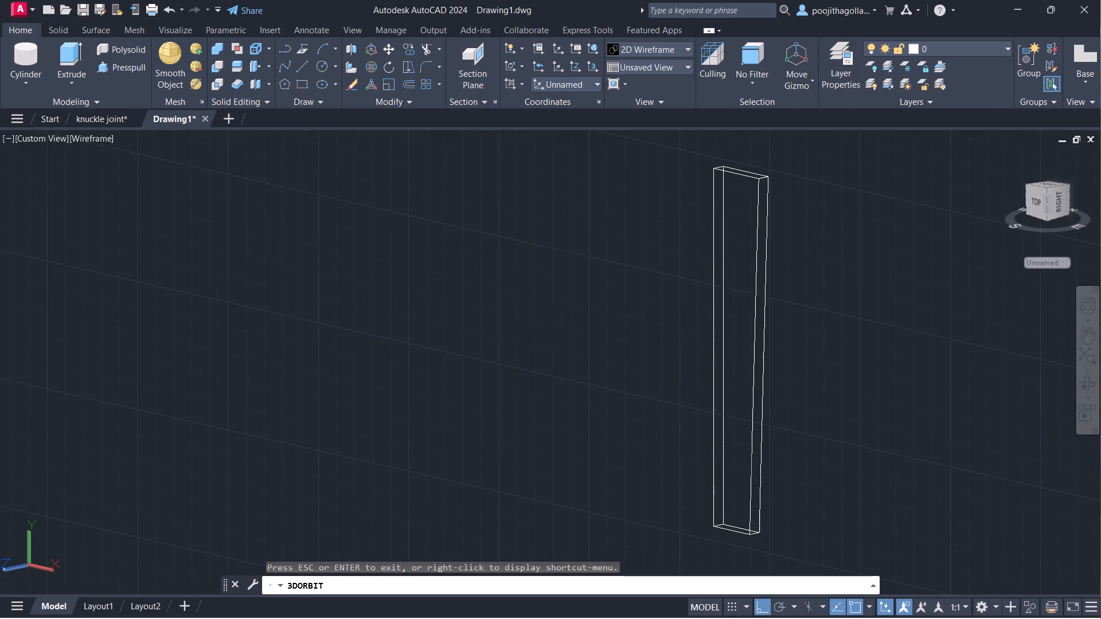
pyautogui.press('Escape')
pyautogui.press('l')
pyautogui.press('Return')
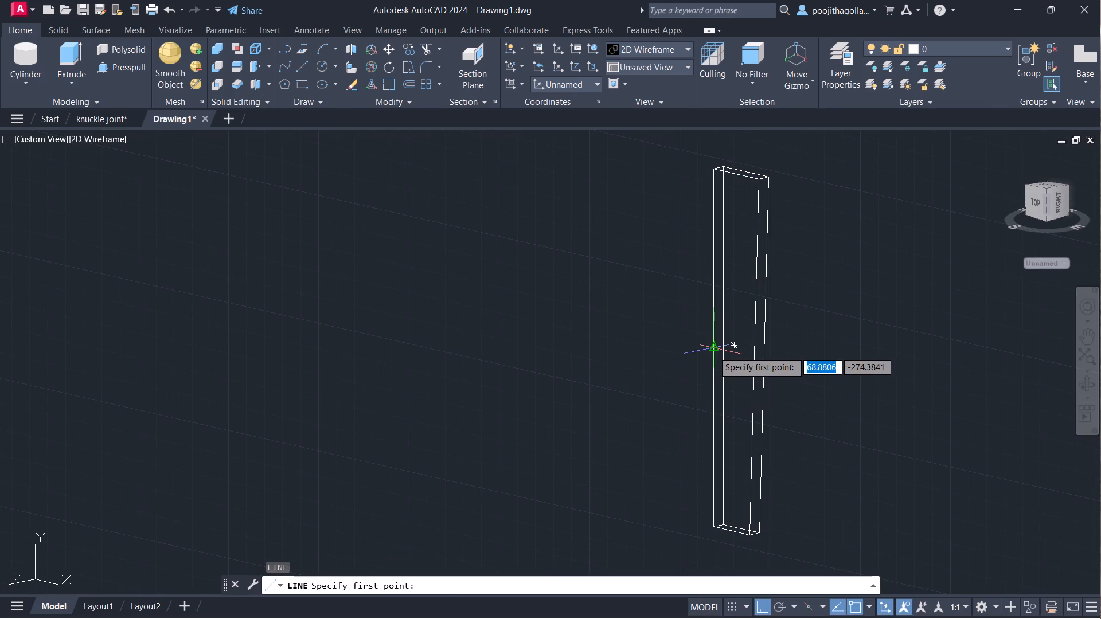
pyautogui.click(713, 351)
pyautogui.scroll(5, 726, 343)
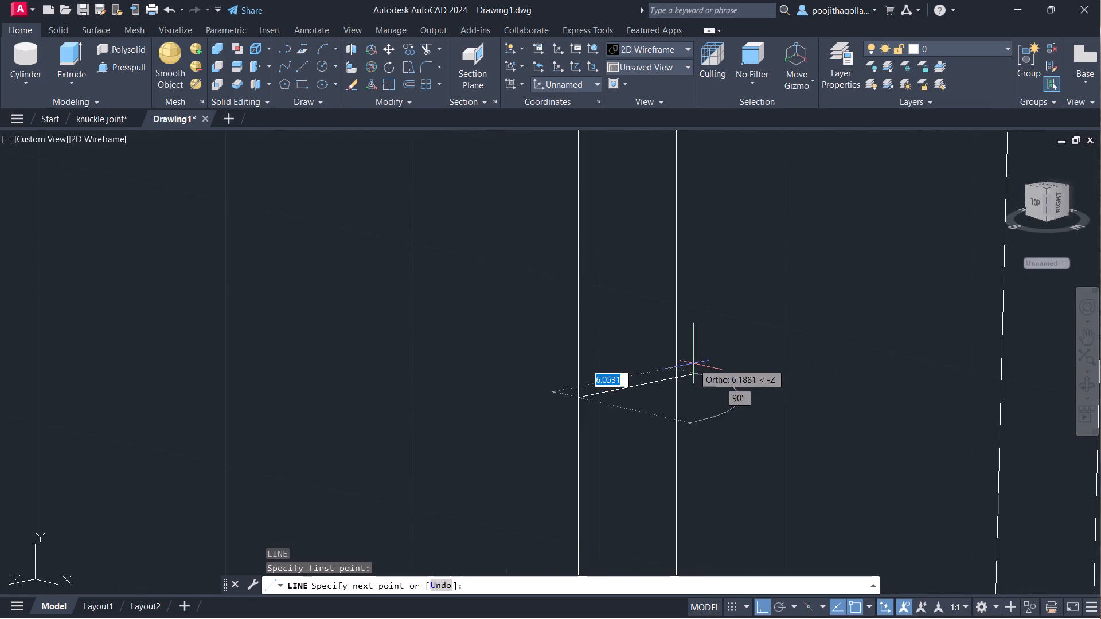
pyautogui.click(677, 375)
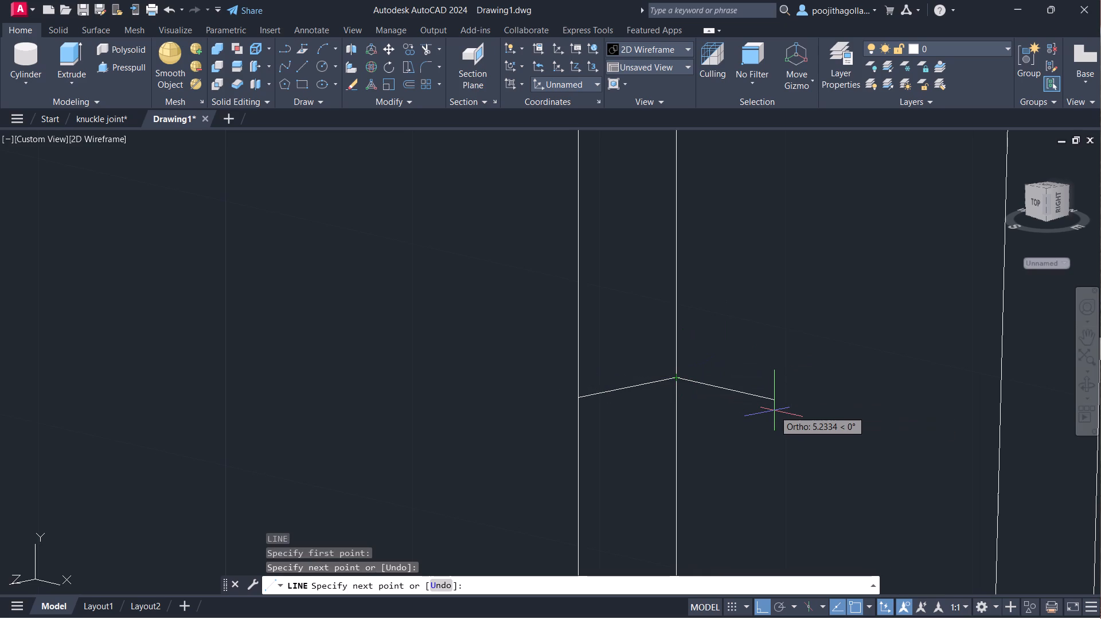
pyautogui.press('Escape')
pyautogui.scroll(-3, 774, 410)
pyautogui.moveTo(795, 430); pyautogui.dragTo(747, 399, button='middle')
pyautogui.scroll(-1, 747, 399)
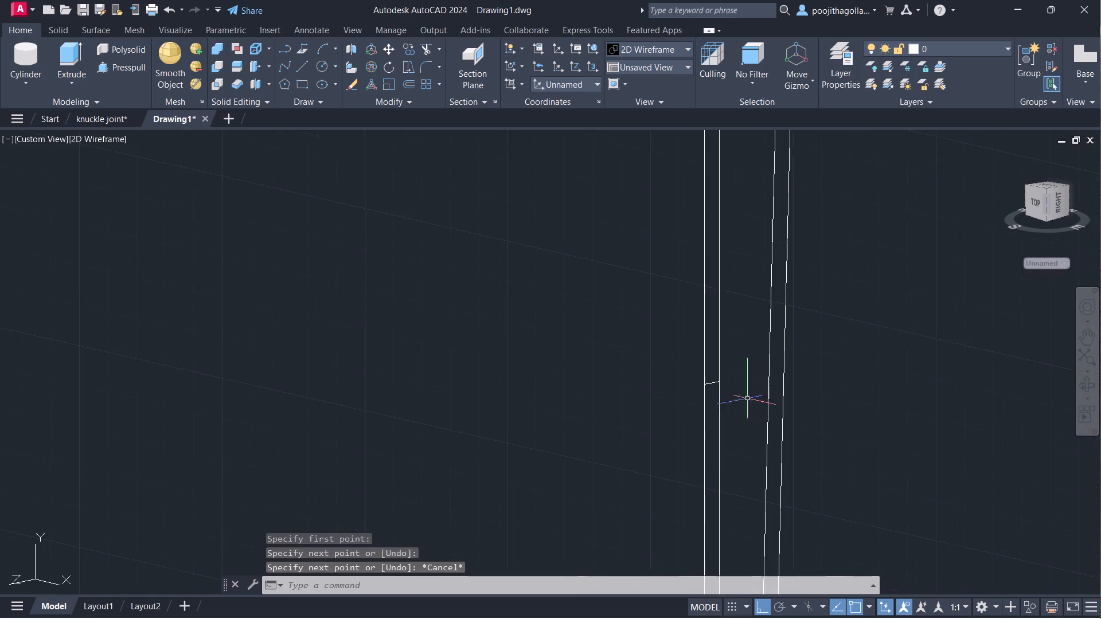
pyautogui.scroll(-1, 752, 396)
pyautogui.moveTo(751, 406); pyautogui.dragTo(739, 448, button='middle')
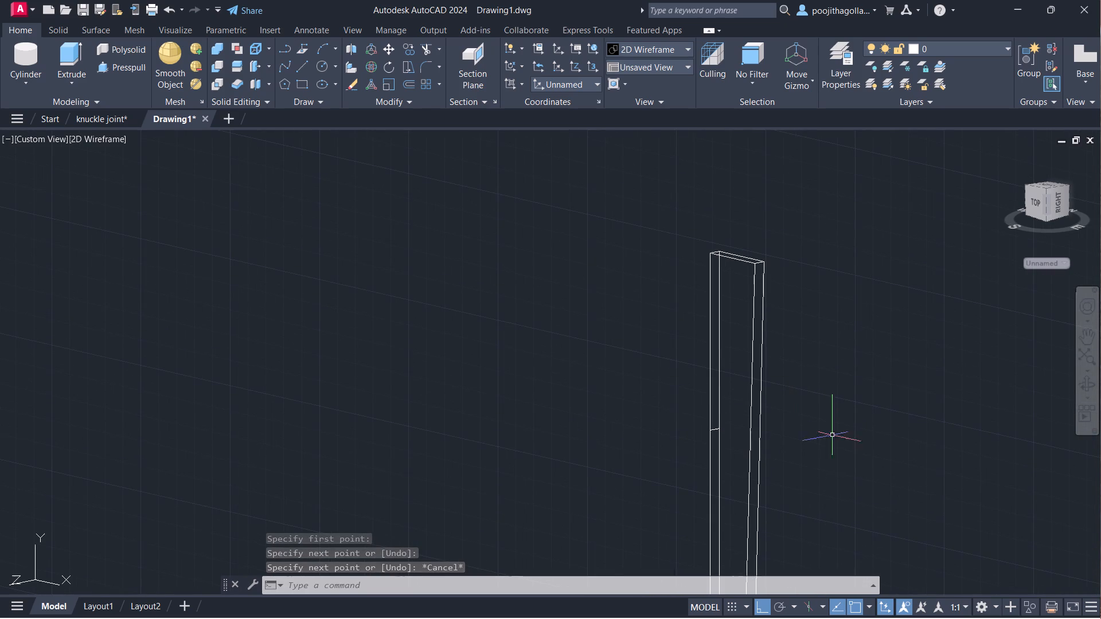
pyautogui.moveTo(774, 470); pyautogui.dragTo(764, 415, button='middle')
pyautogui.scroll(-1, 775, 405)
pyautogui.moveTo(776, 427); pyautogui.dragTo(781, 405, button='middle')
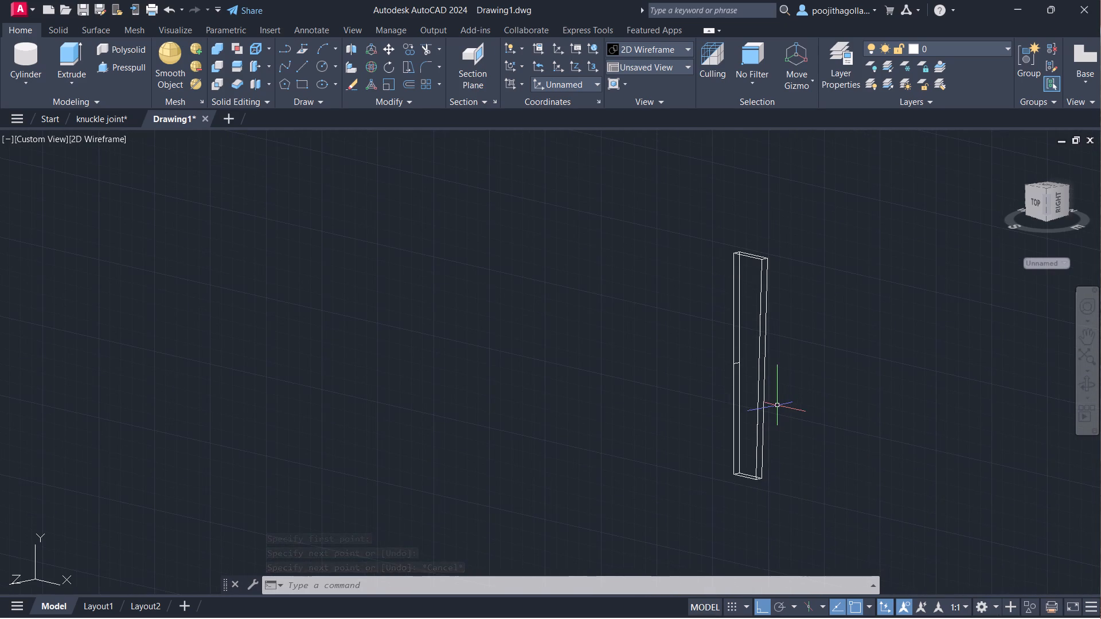
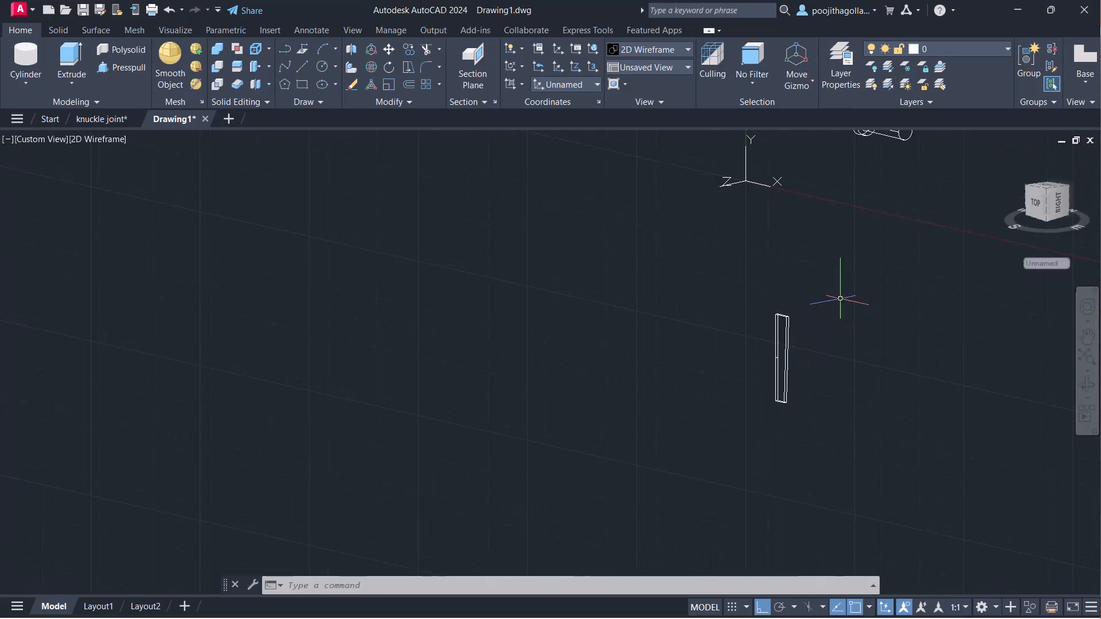
# Bring the smaller collared shaft into close view and orbit it to examine both faces of its collar.
pyautogui.scroll(-3, 825, 276)
pyautogui.moveTo(834, 260); pyautogui.dragTo(848, 351, button='middle')
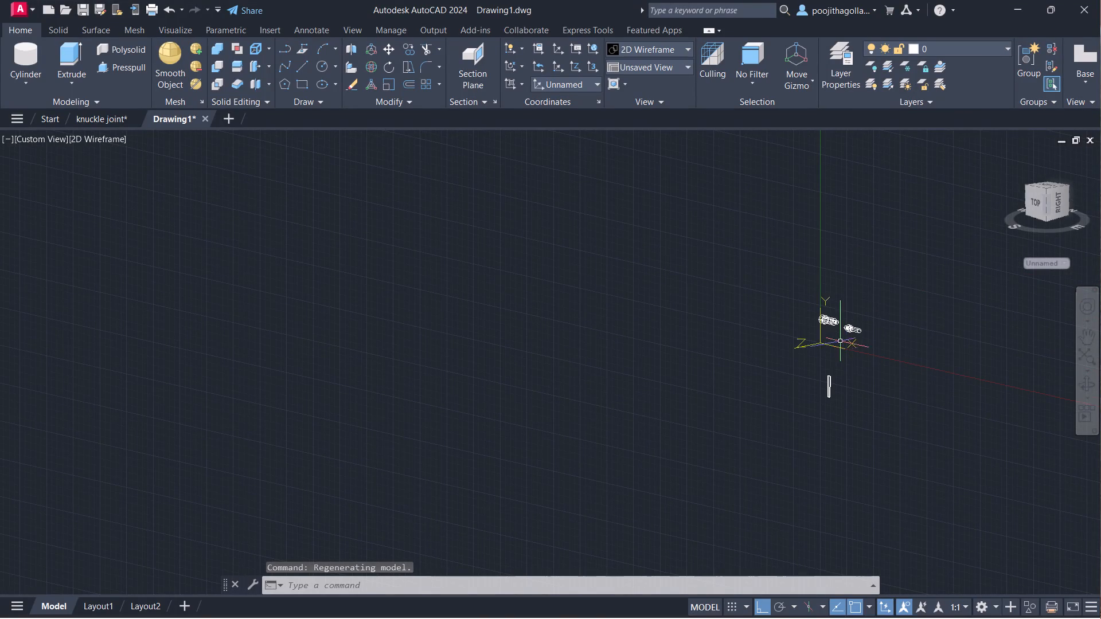
pyautogui.scroll(4, 862, 316)
pyautogui.moveTo(806, 426); pyautogui.dragTo(823, 383, button='middle')
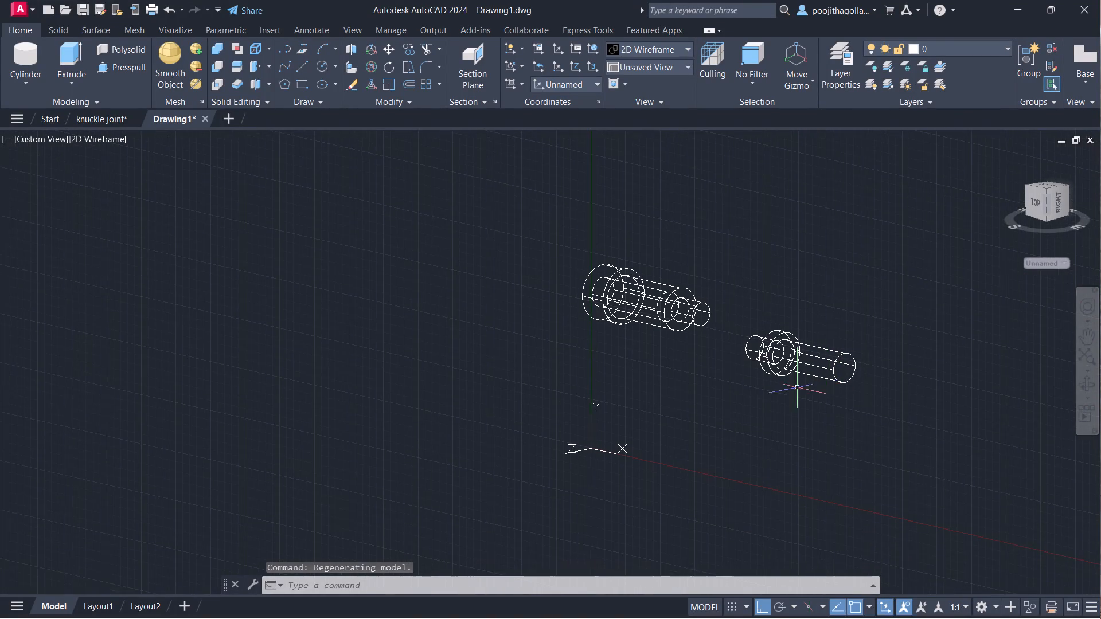
pyautogui.scroll(2, 749, 371)
pyautogui.moveTo(773, 381); pyautogui.dragTo(780, 434, button='middle')
pyautogui.scroll(2, 825, 405)
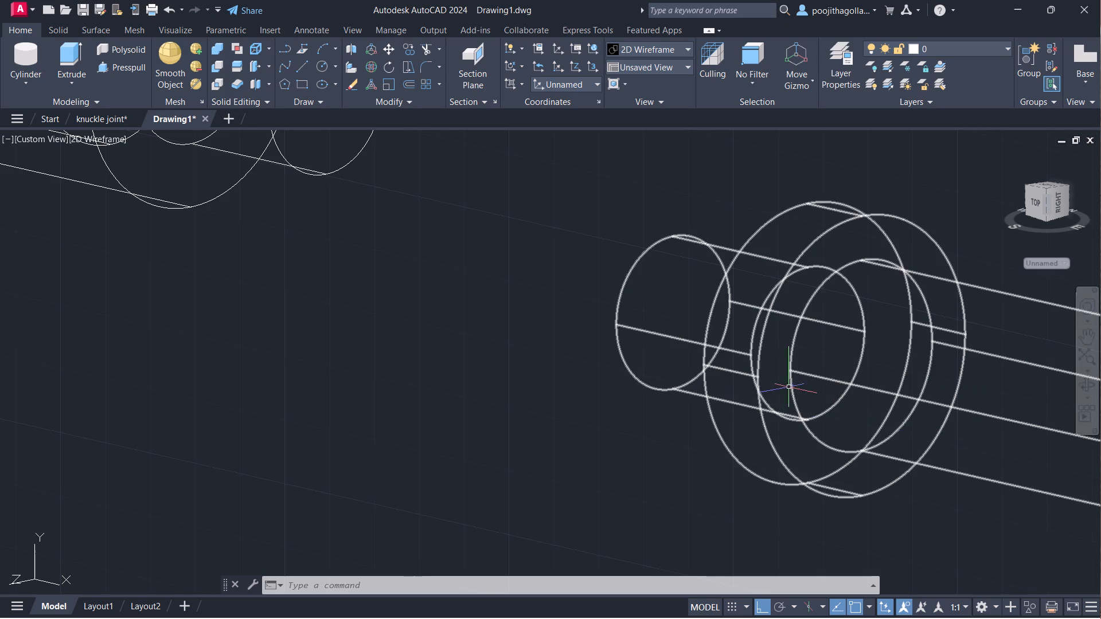
pyautogui.click(1092, 382)
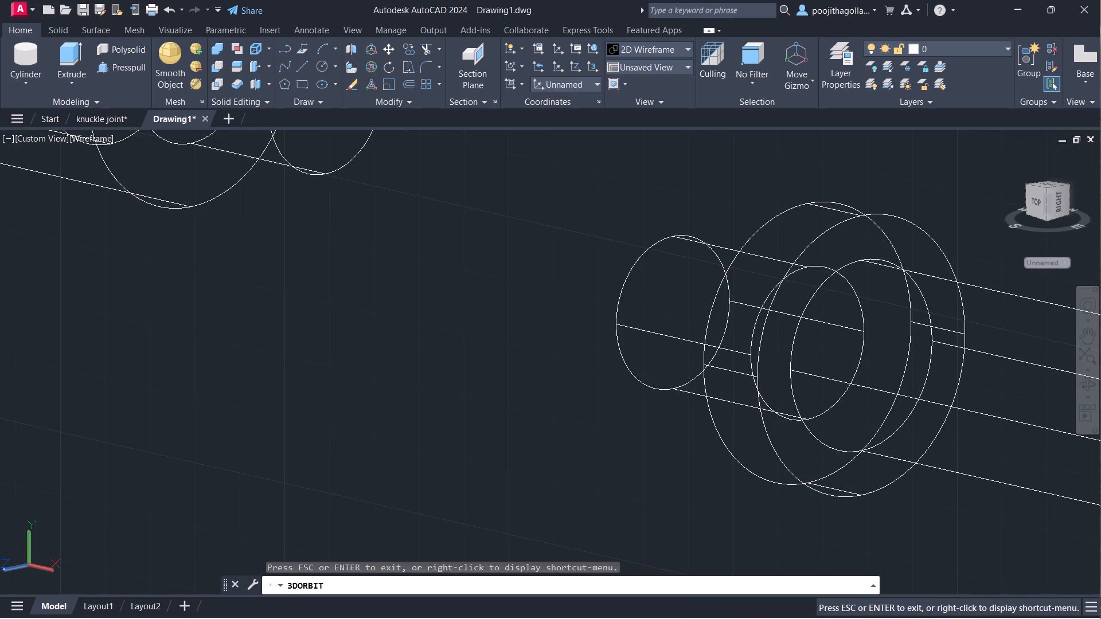
pyautogui.moveTo(930, 412); pyautogui.dragTo(980, 455)
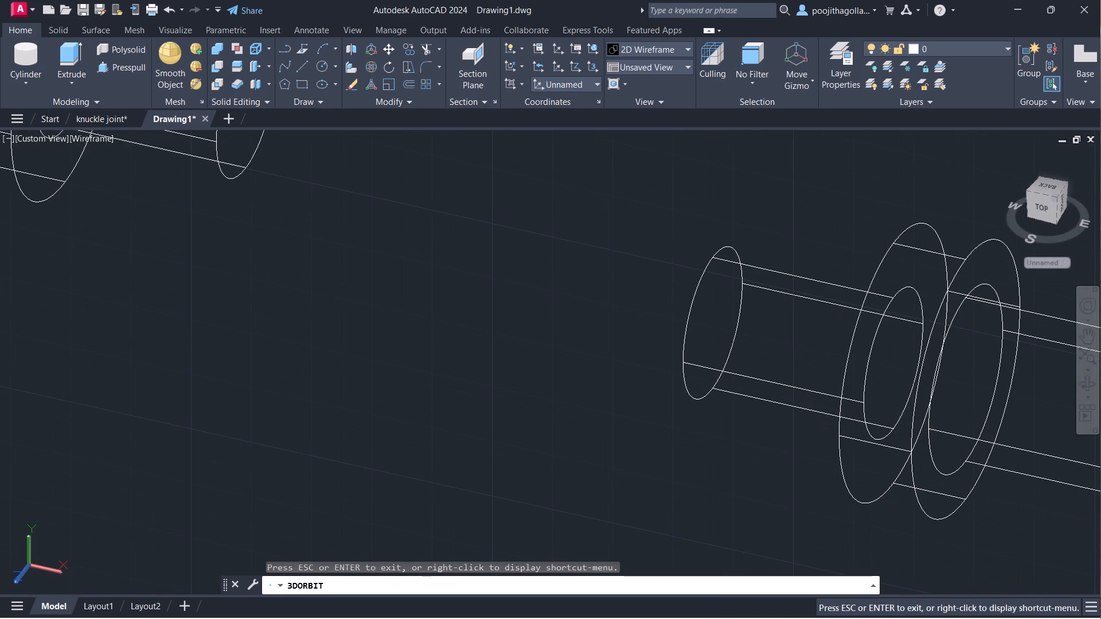
pyautogui.moveTo(934, 393); pyautogui.dragTo(787, 399, button='middle')
pyautogui.press('Escape')
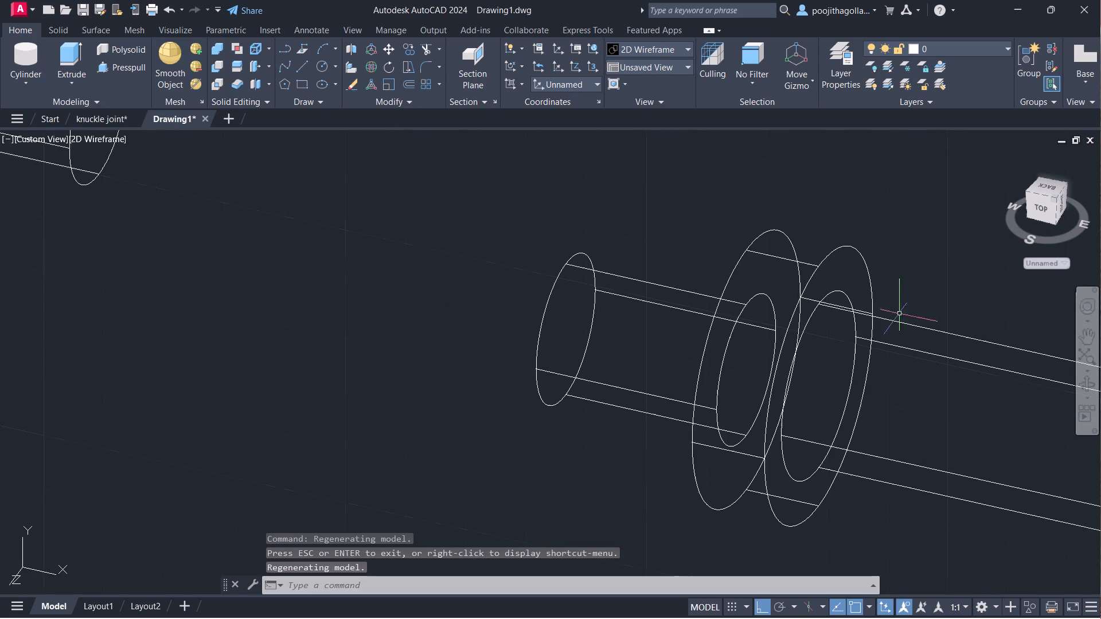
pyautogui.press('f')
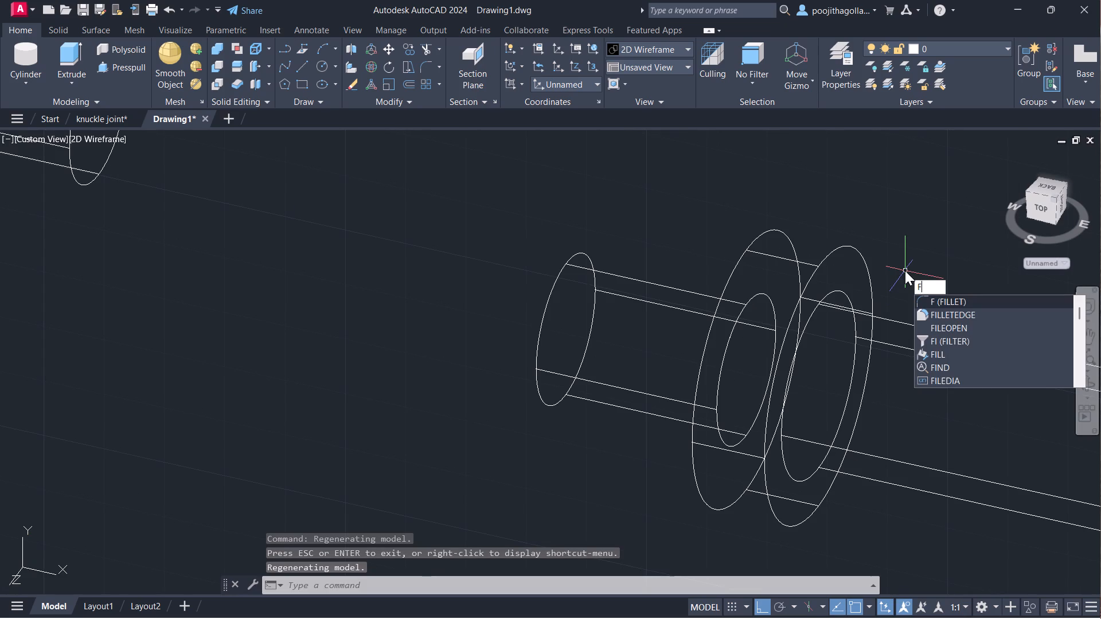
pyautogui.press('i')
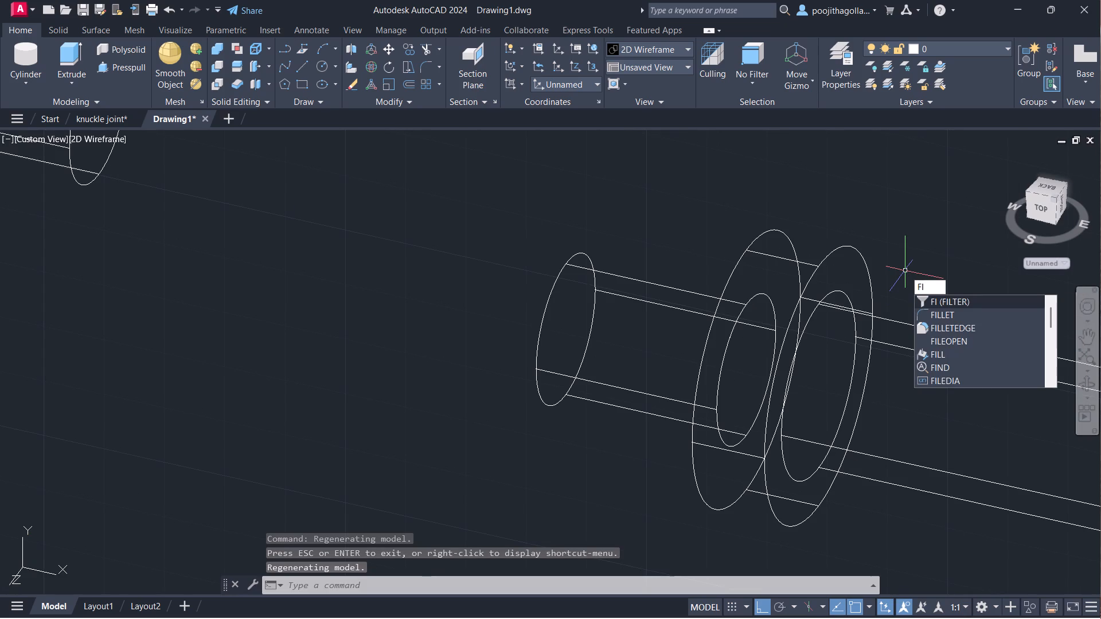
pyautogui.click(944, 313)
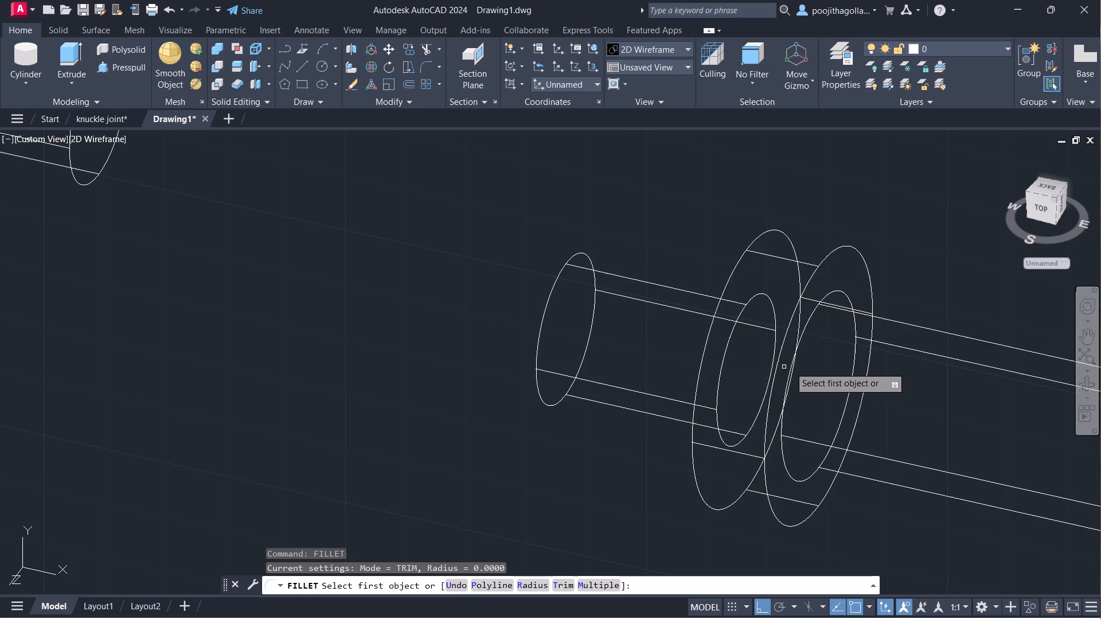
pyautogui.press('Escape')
# Fillet the two circular edges where the smaller shaft's cylindrical sections meet its collar, using FILLETEDGE with radius 3.
pyautogui.write('fi')
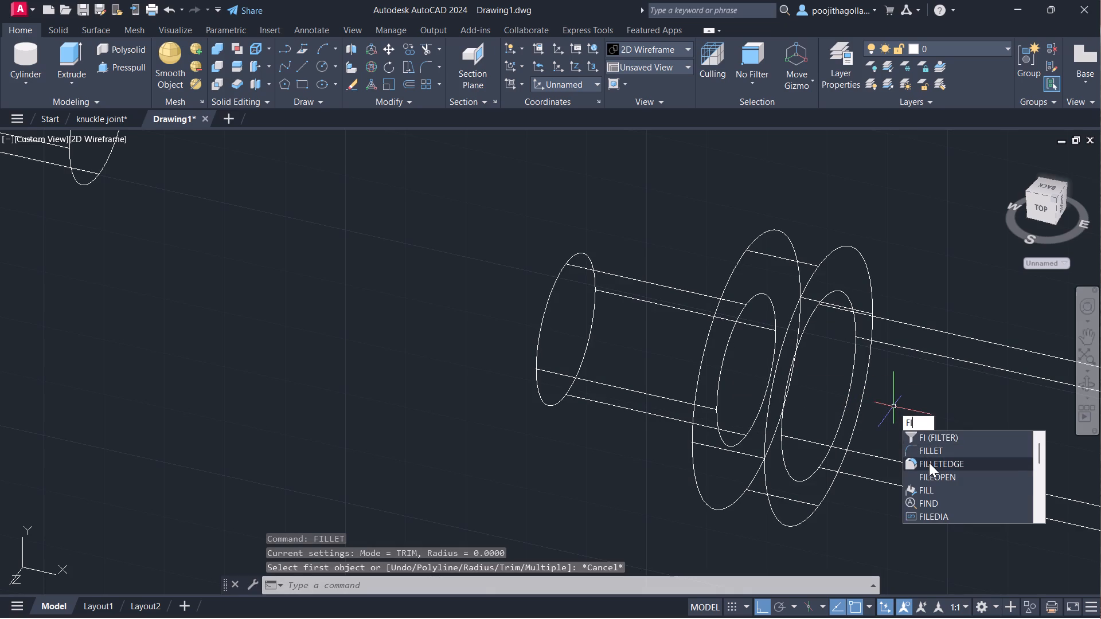
pyautogui.click(929, 463)
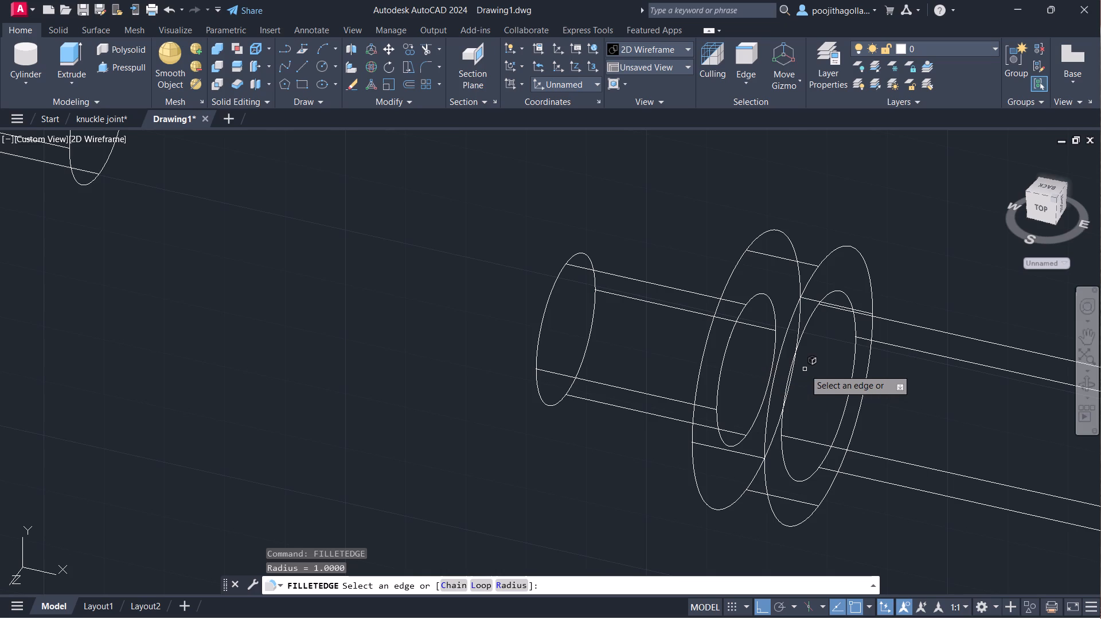
pyautogui.scroll(3, 805, 369)
pyautogui.click(741, 373)
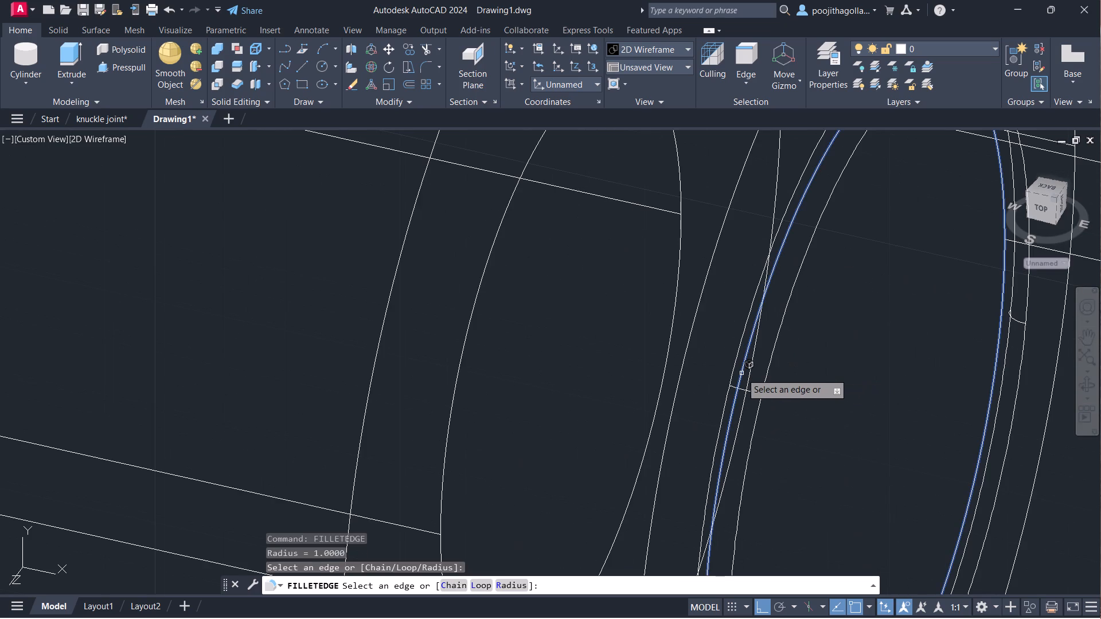
pyautogui.press('r')
pyautogui.press('Return')
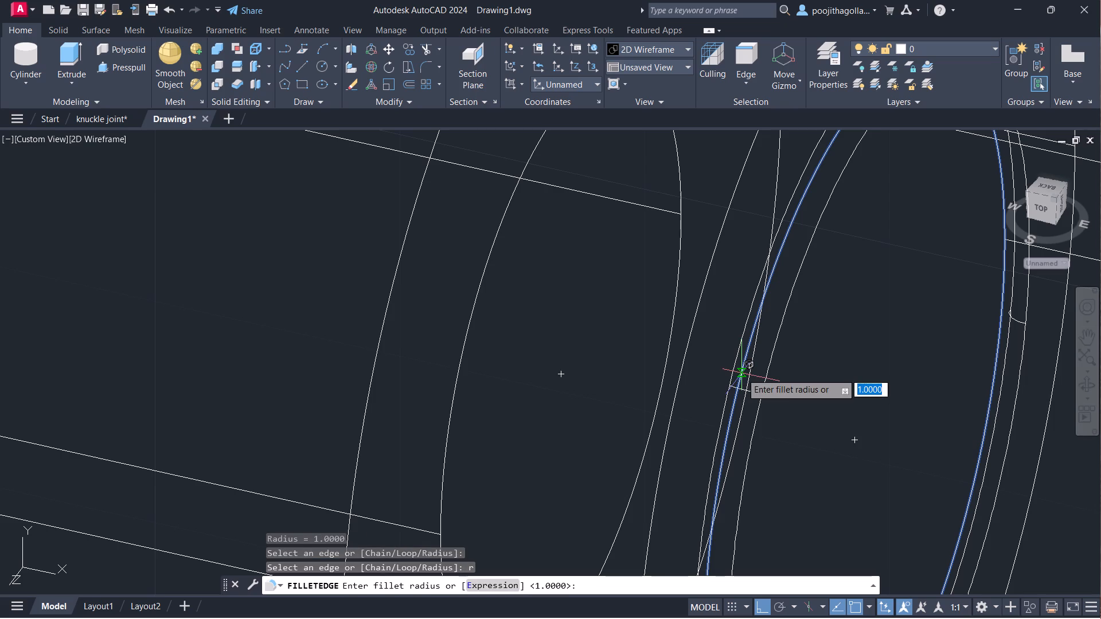
pyautogui.press('3')
pyautogui.press('Return')
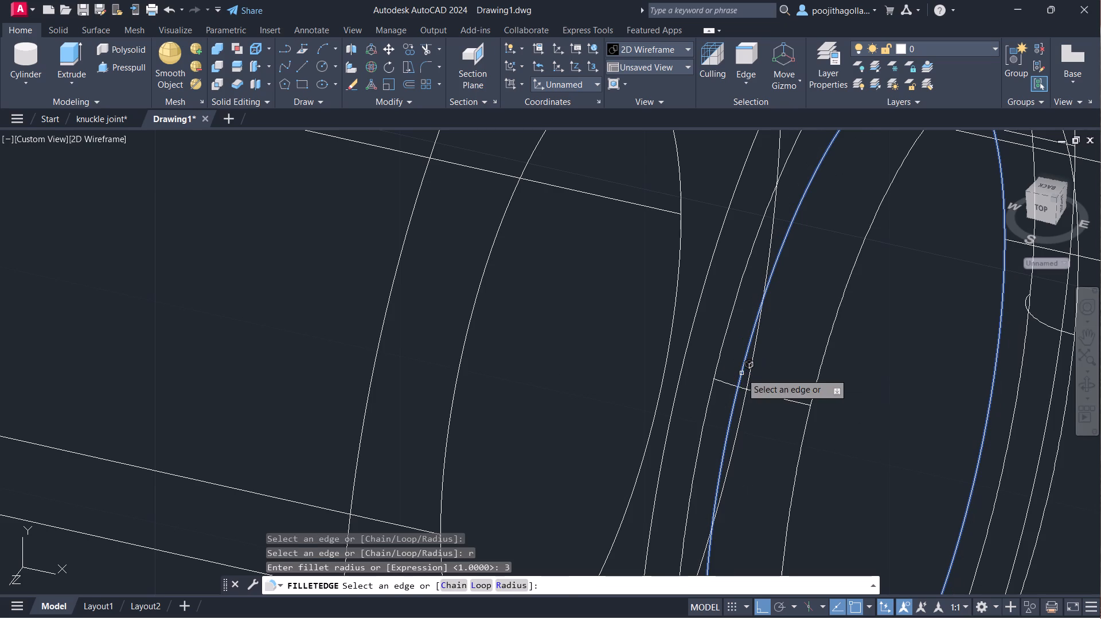
pyautogui.scroll(-2, 741, 373)
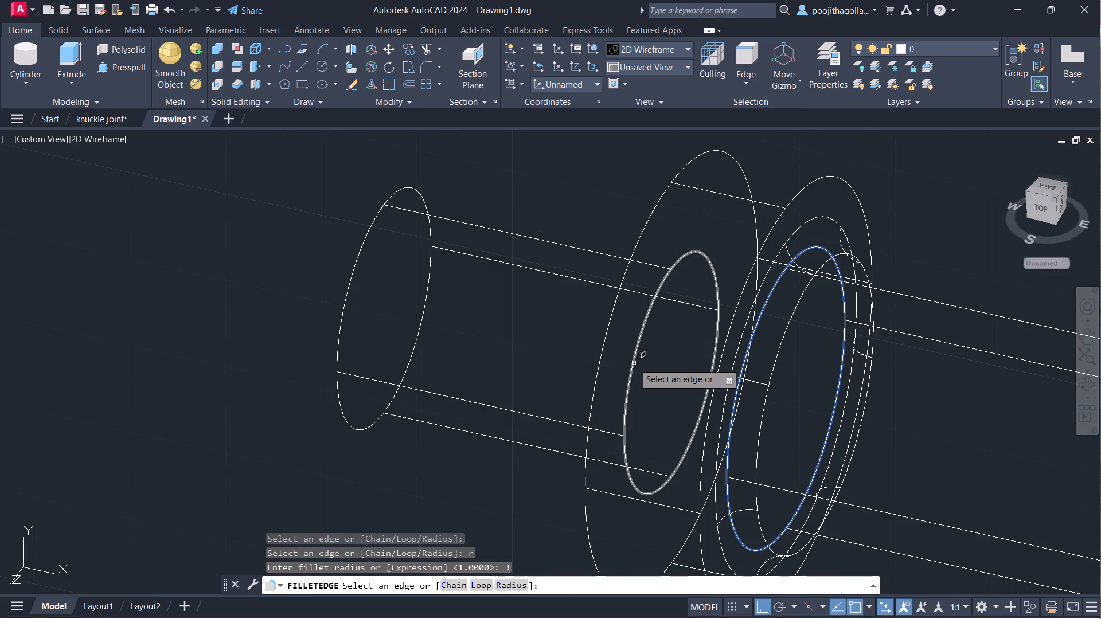
pyautogui.click(634, 363)
pyautogui.press('Return')
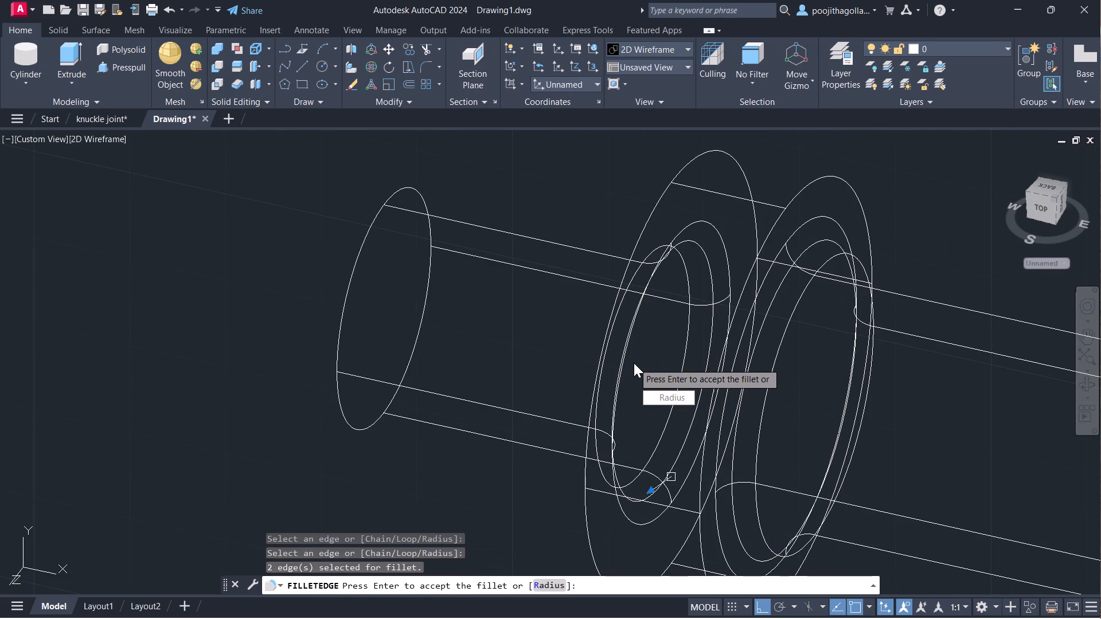
pyautogui.press('Return')
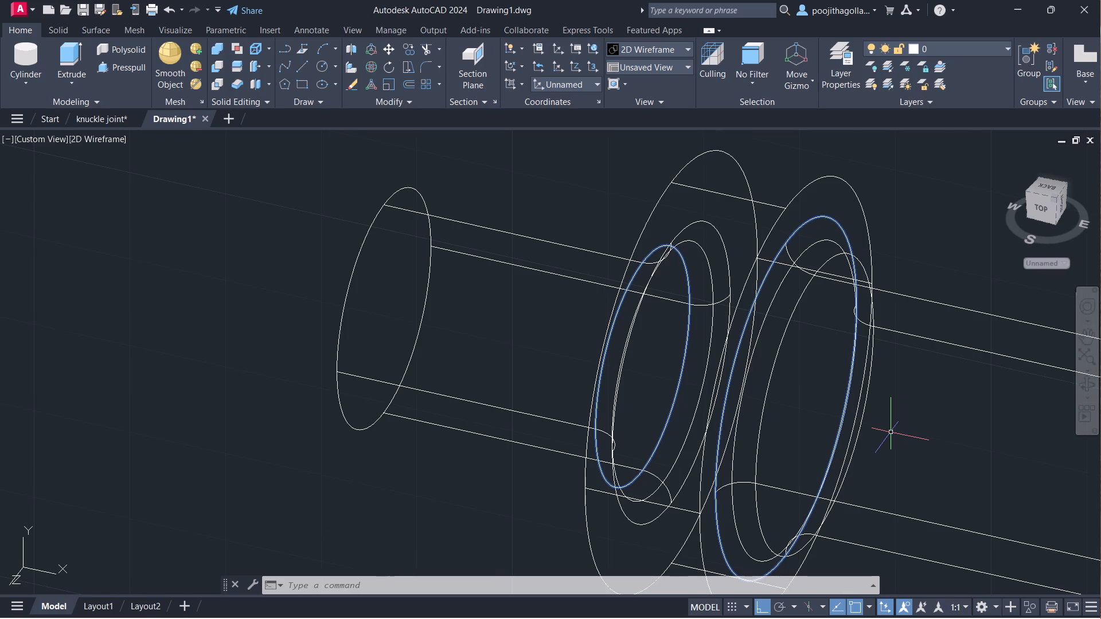
# Fillet the larger solid's end stub-to-shoulder edge, bore opening edge and collar-to-body edge together with radius 3.
pyautogui.scroll(-3, 940, 497)
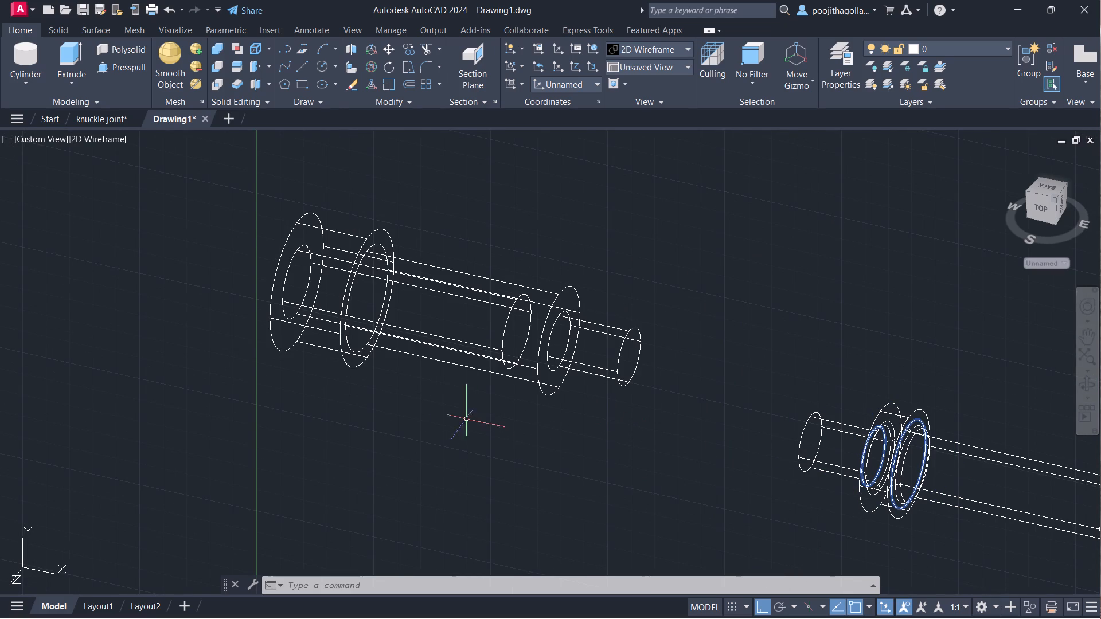
pyautogui.moveTo(432, 412); pyautogui.dragTo(594, 445, button='middle')
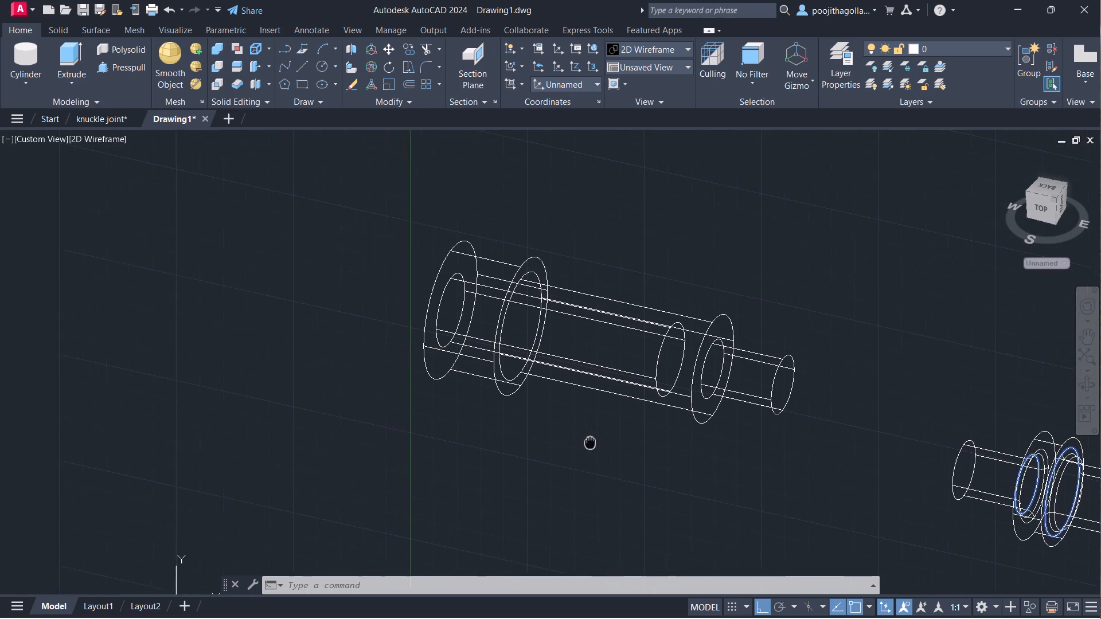
pyautogui.moveTo(594, 445); pyautogui.dragTo(595, 445, button='middle')
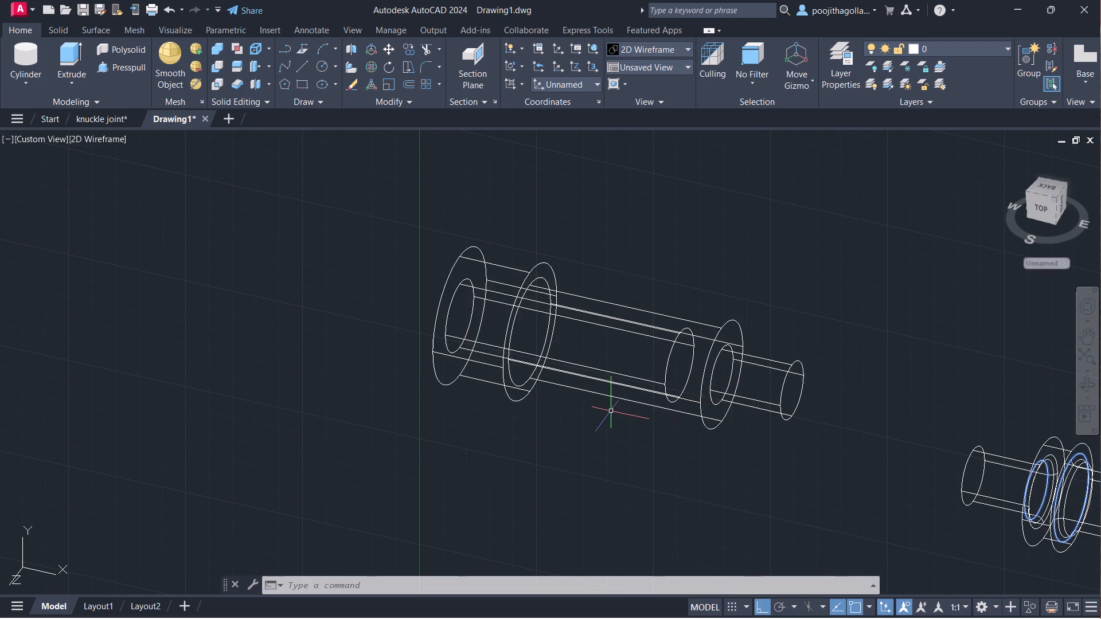
pyautogui.moveTo(629, 428); pyautogui.dragTo(689, 484, button='middle')
pyautogui.scroll(1, 712, 457)
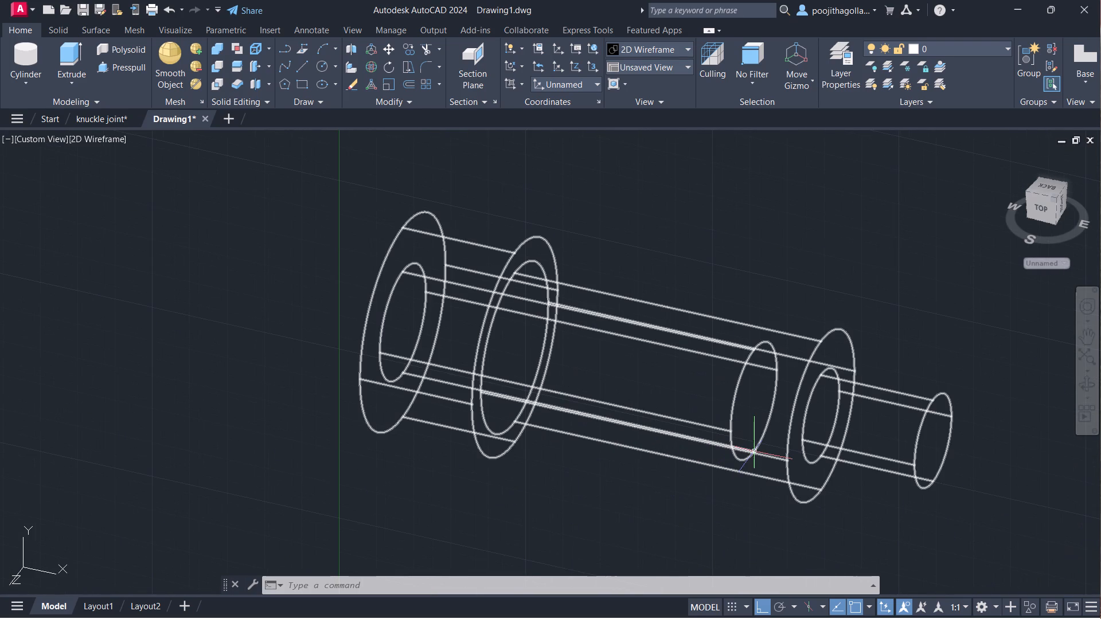
pyautogui.press('f')
pyautogui.click(786, 489)
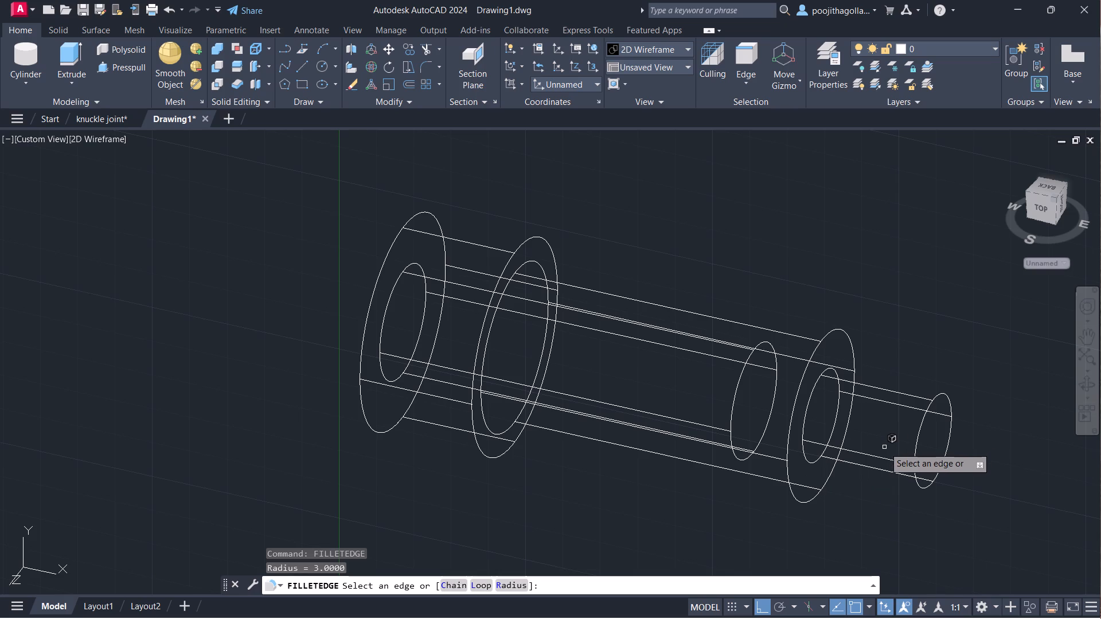
pyautogui.click(804, 414)
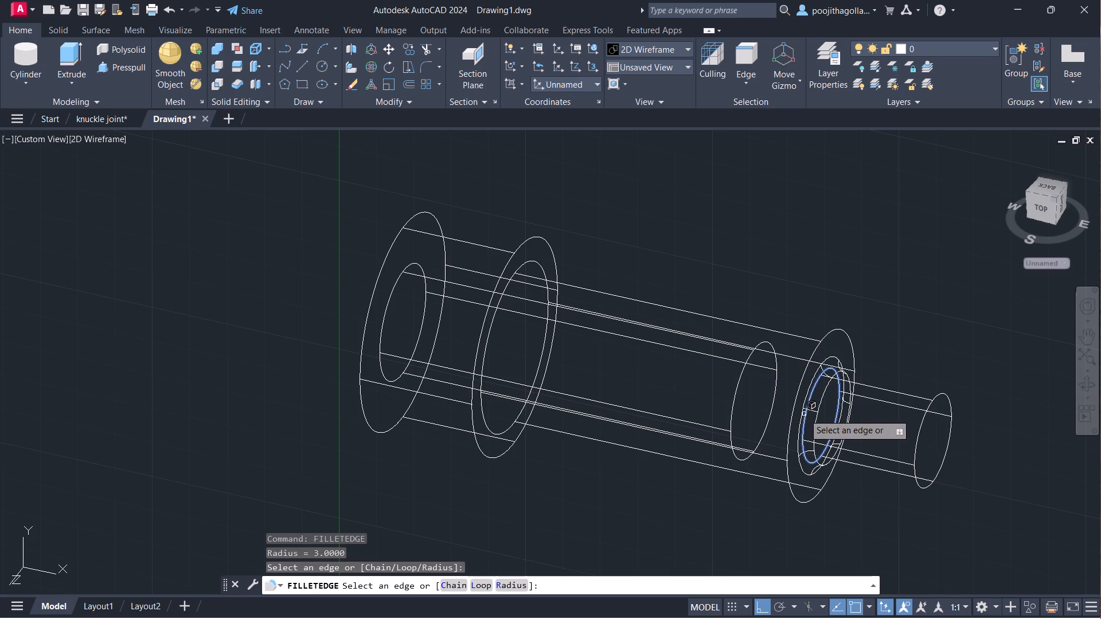
pyautogui.press('r')
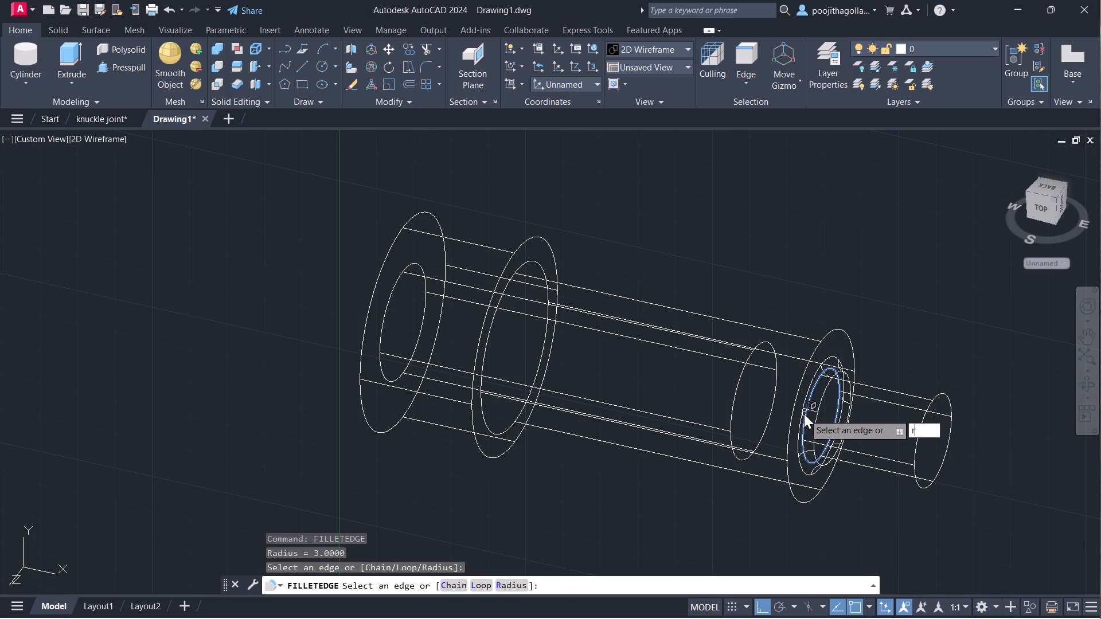
pyautogui.press('Return')
pyautogui.press('3')
pyautogui.press('Return')
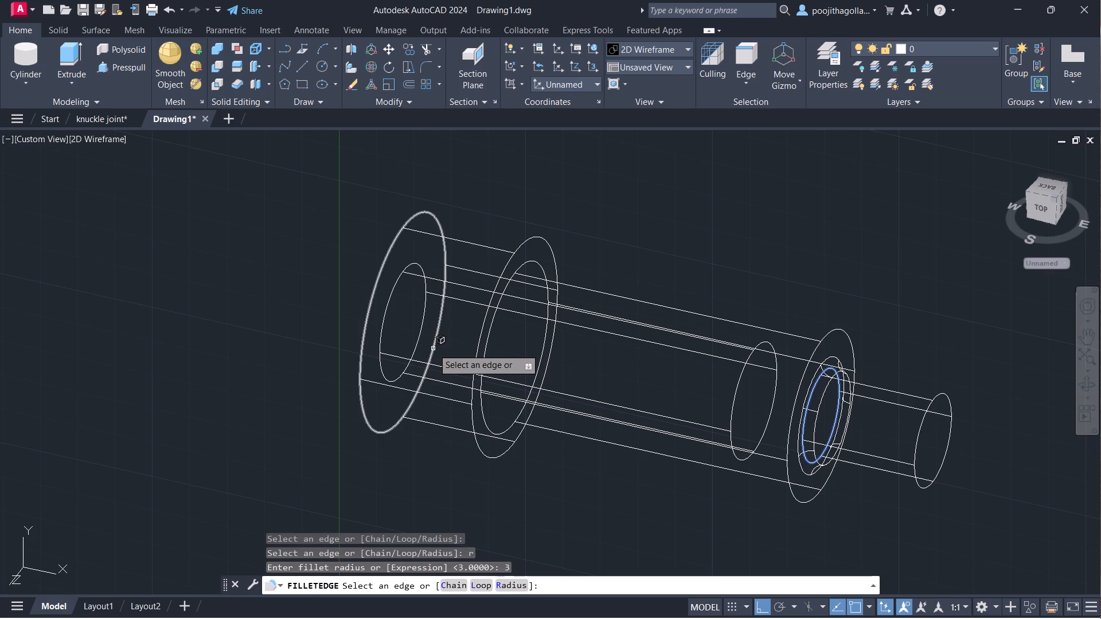
pyautogui.click(382, 322)
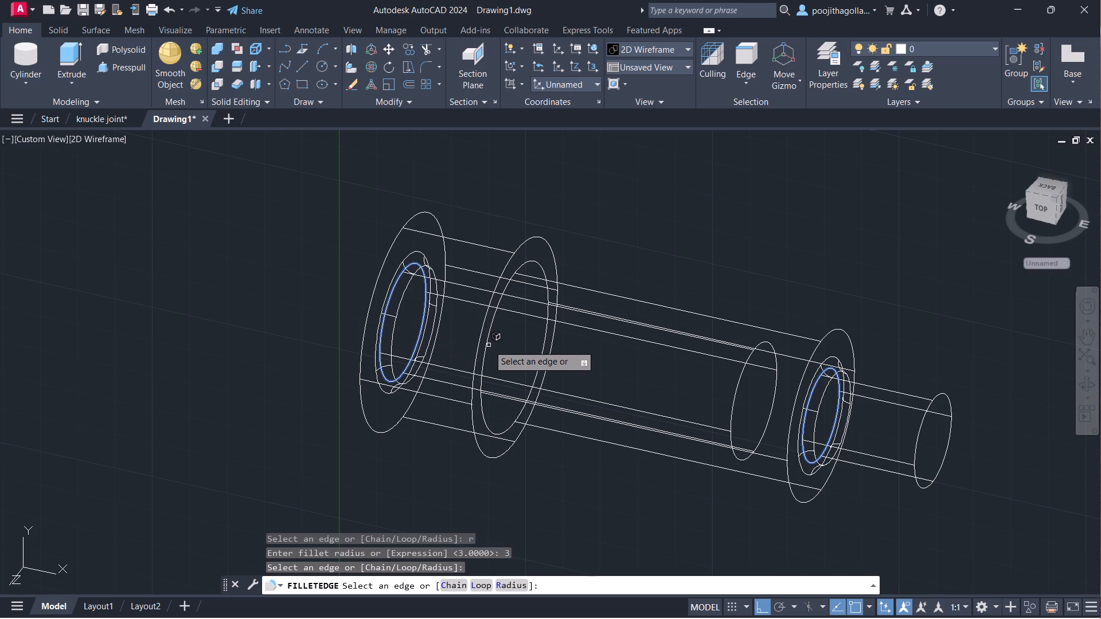
pyautogui.click(486, 347)
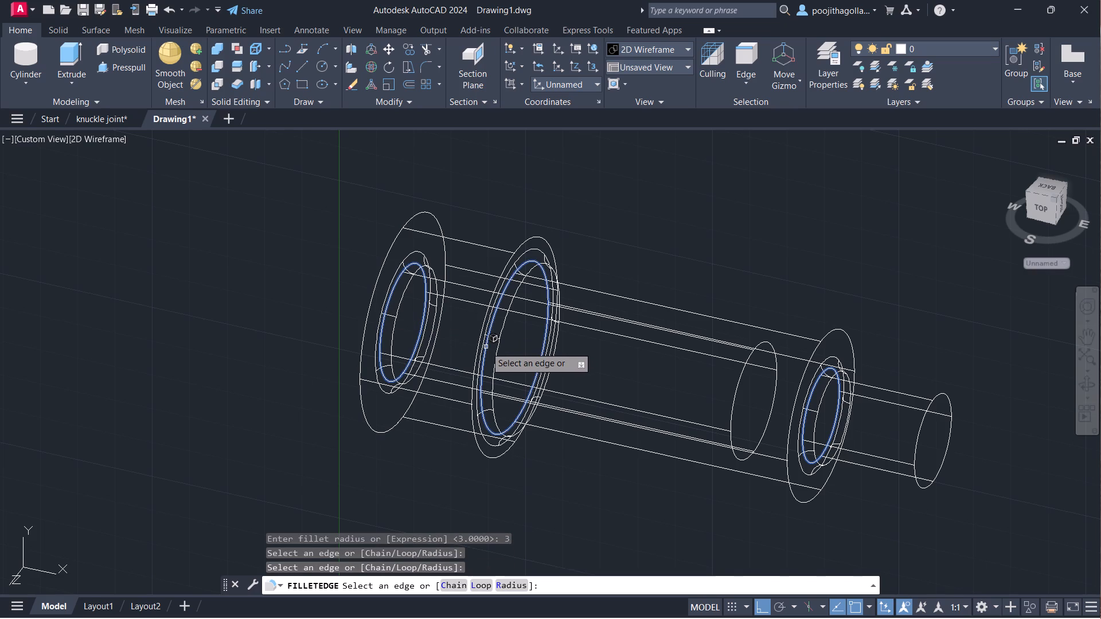
pyautogui.press('Return')
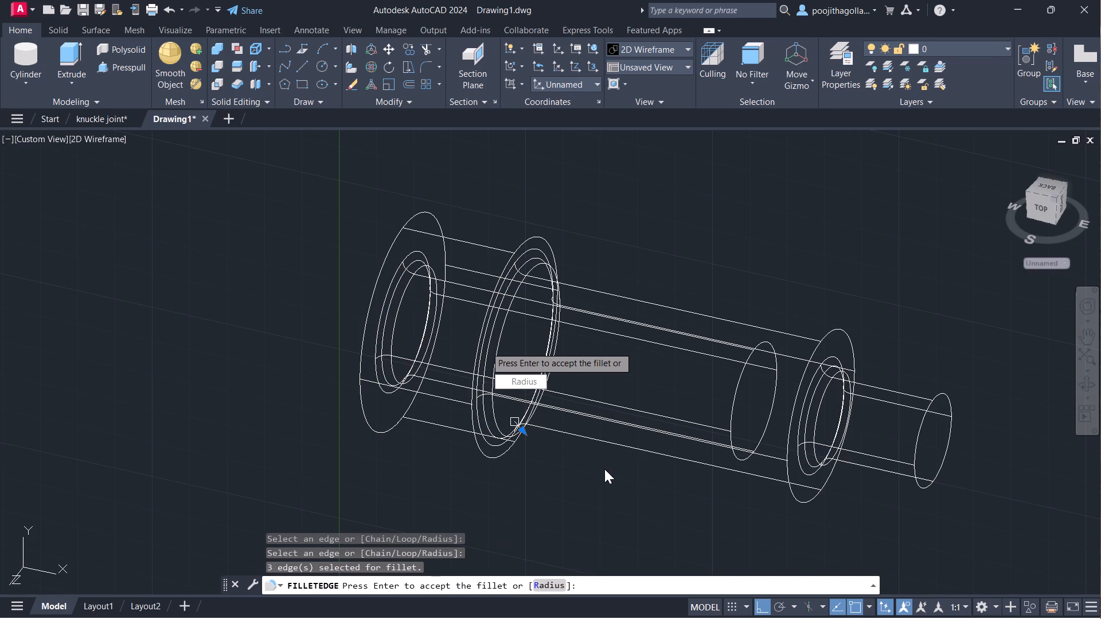
pyautogui.press('Return')
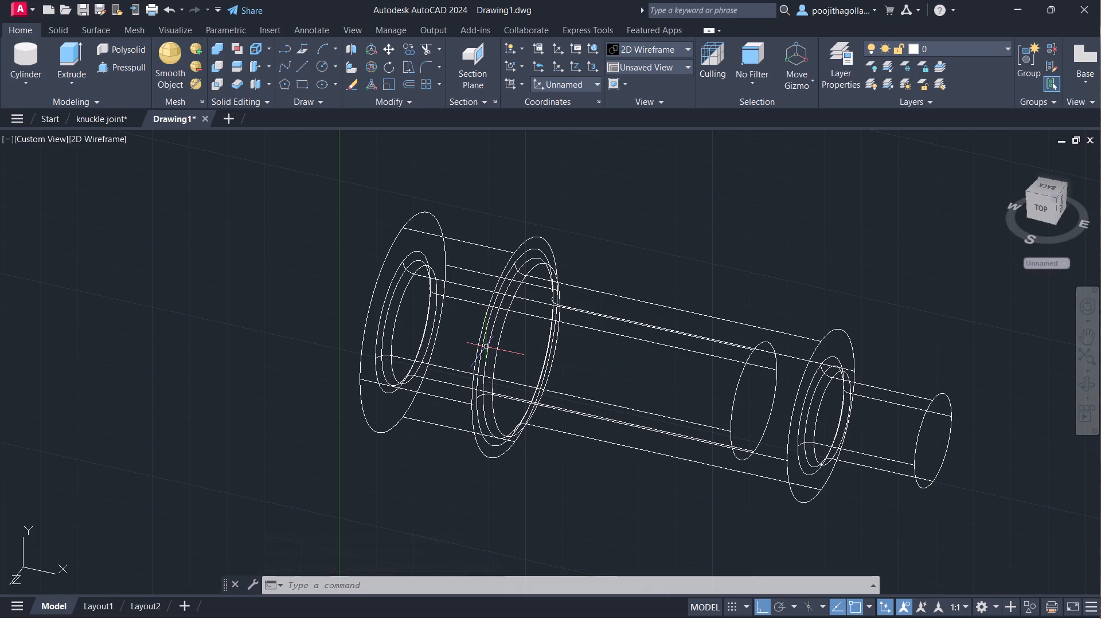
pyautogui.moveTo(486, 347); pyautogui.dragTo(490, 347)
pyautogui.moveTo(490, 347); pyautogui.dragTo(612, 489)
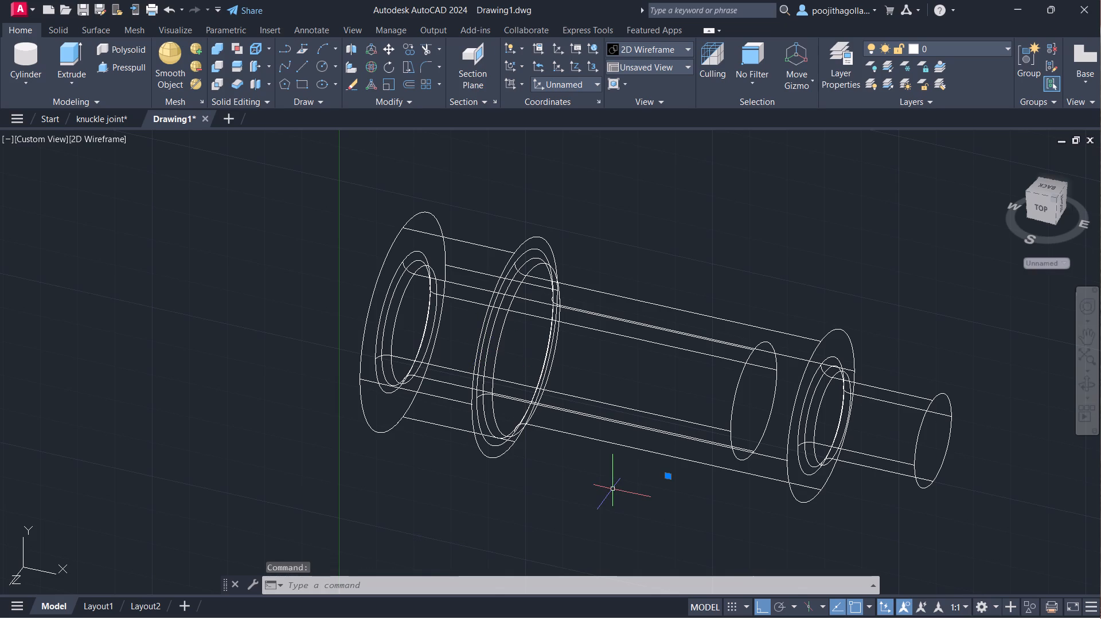
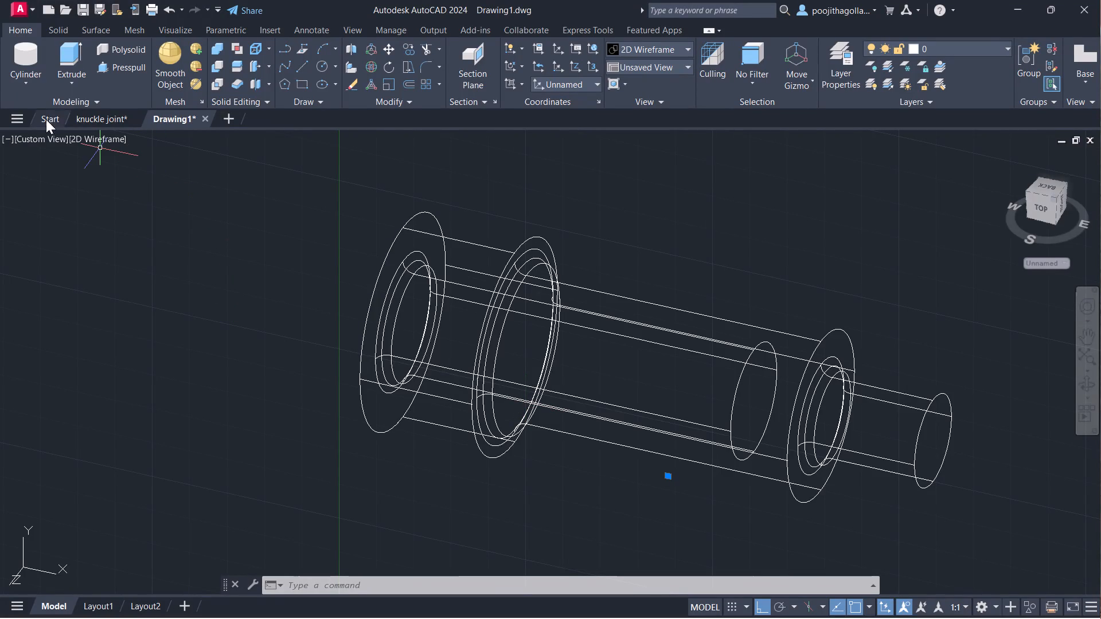
# Change the viewport's visual style from 2D Wireframe to Shades of Gray.
pyautogui.click(99, 145)
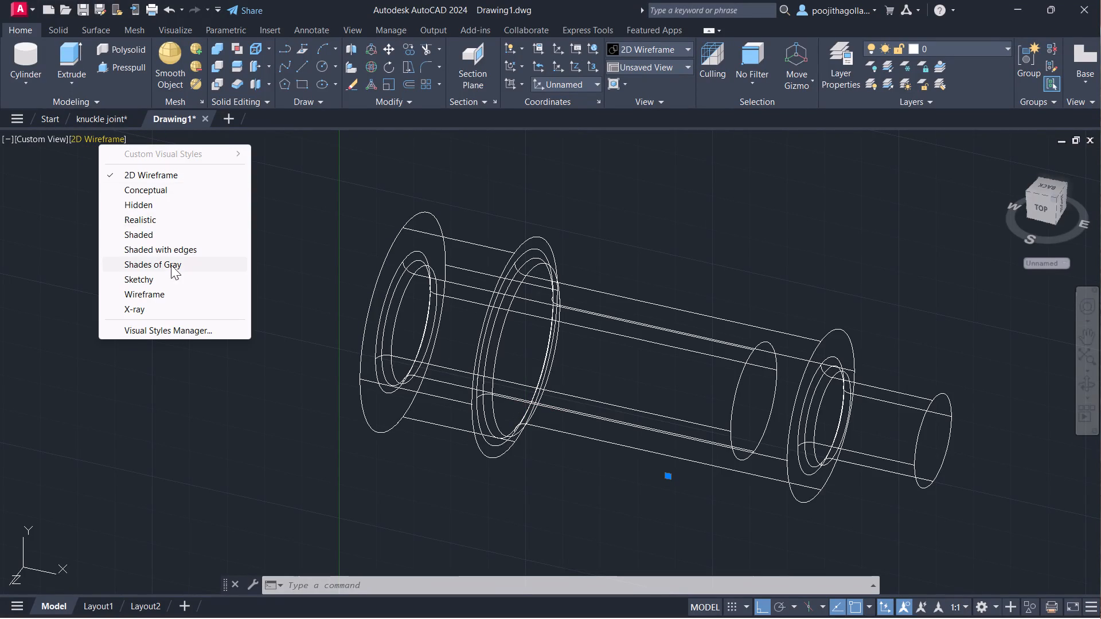
pyautogui.click(173, 269)
# Orbit around both shaded solids, then examine the smaller shaft's collar fillets up close from both faces and side-on.
pyautogui.scroll(-2, 225, 299)
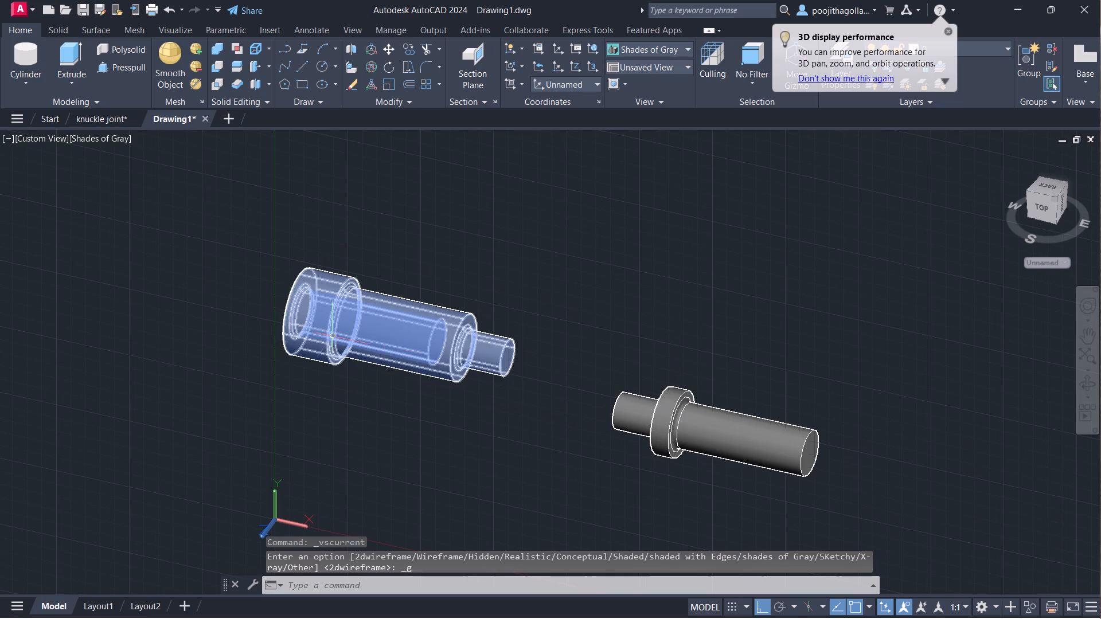
pyautogui.moveTo(734, 429); pyautogui.dragTo(695, 355, button='middle')
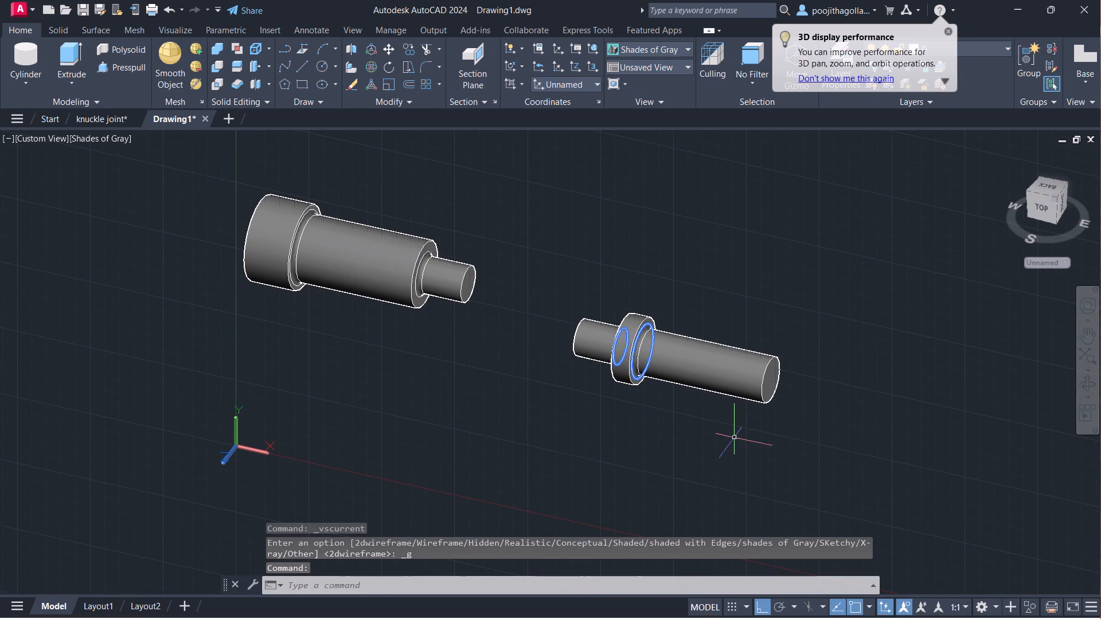
pyautogui.click(1095, 389)
pyautogui.moveTo(630, 426); pyautogui.dragTo(704, 410)
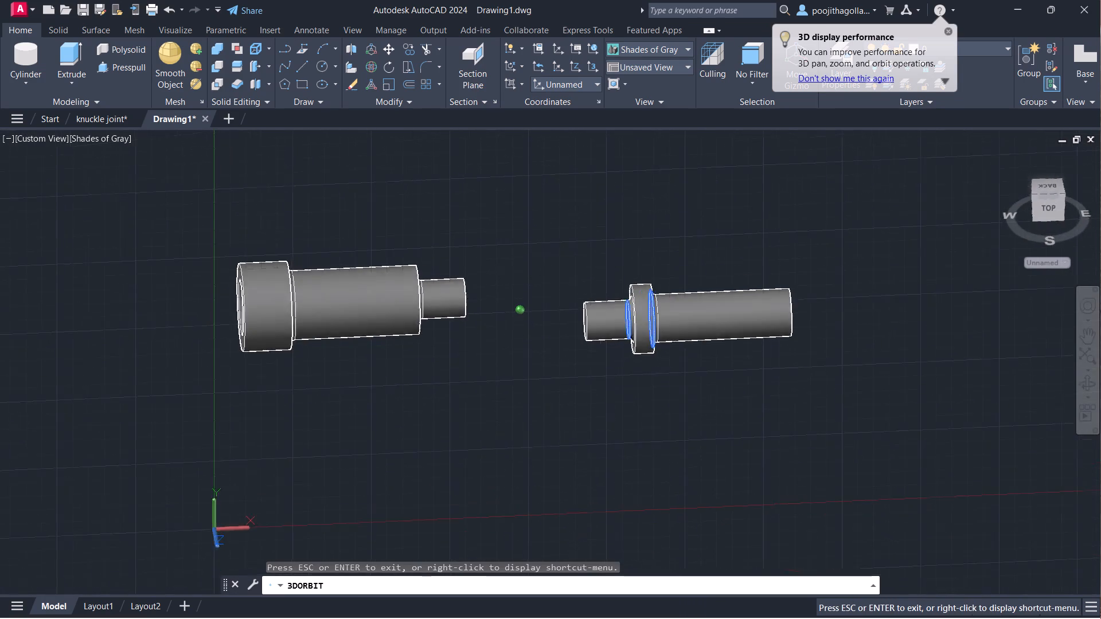
pyautogui.moveTo(704, 410); pyautogui.dragTo(730, 372)
pyautogui.scroll(-1, 680, 378)
pyautogui.moveTo(693, 383); pyautogui.dragTo(677, 436, button='middle')
pyautogui.press('Escape')
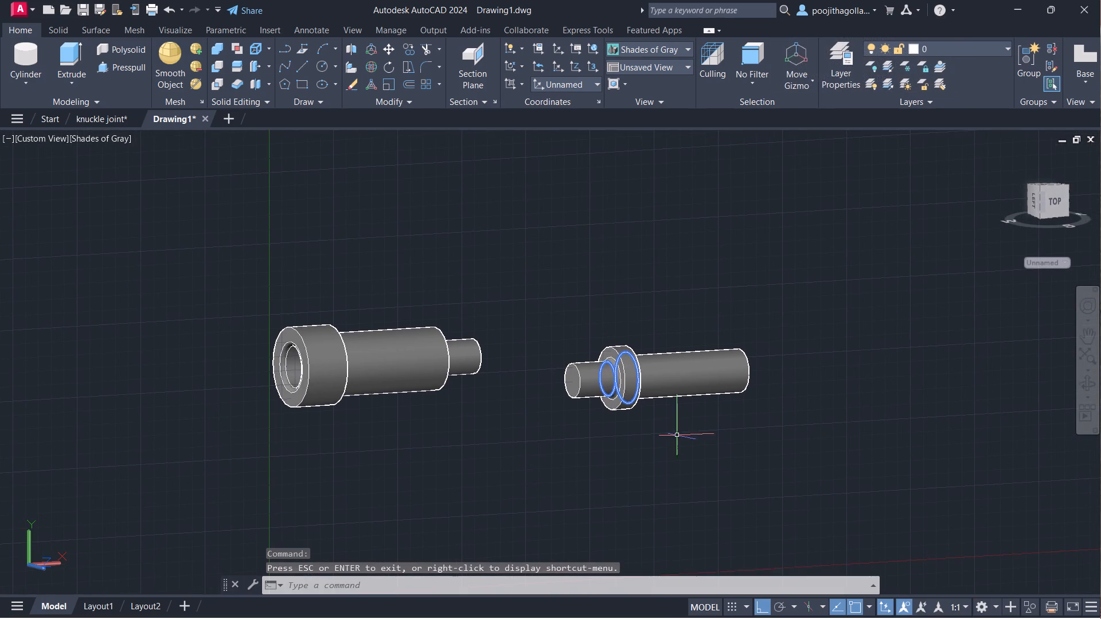
pyautogui.scroll(3, 649, 411)
pyautogui.moveTo(649, 410); pyautogui.dragTo(625, 458, button='middle')
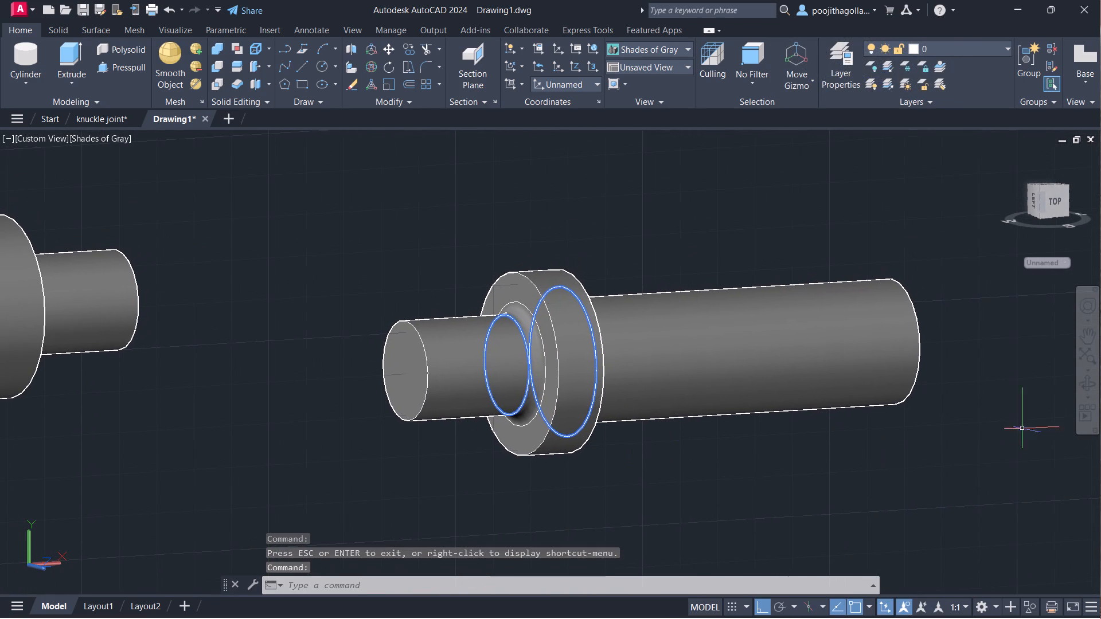
pyautogui.click(1091, 384)
pyautogui.moveTo(890, 406); pyautogui.dragTo(775, 402)
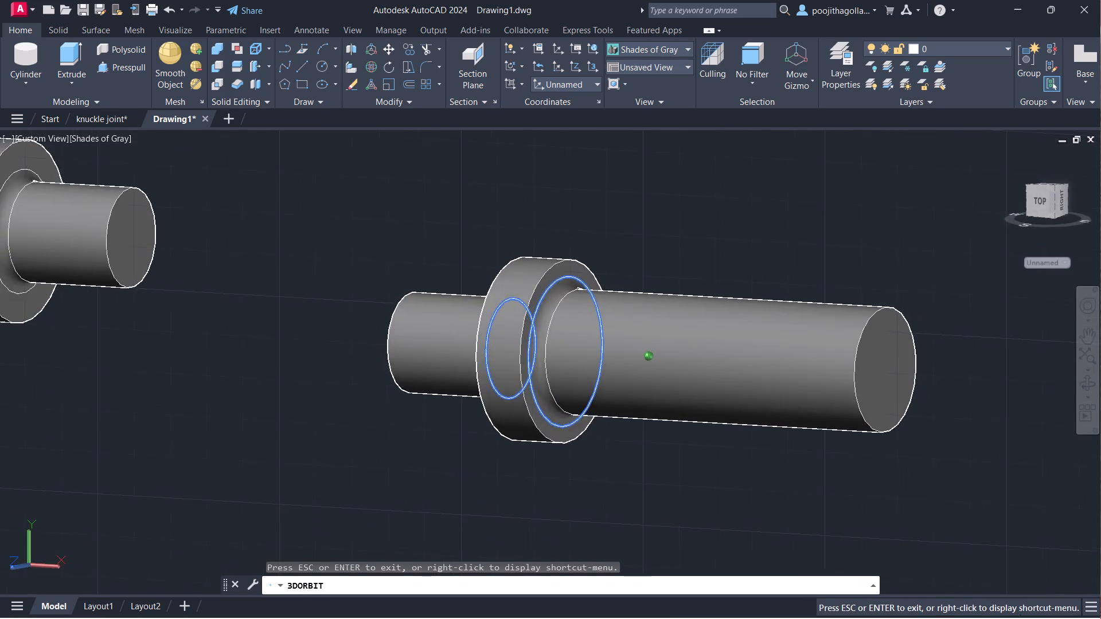
pyautogui.moveTo(775, 402); pyautogui.dragTo(836, 417)
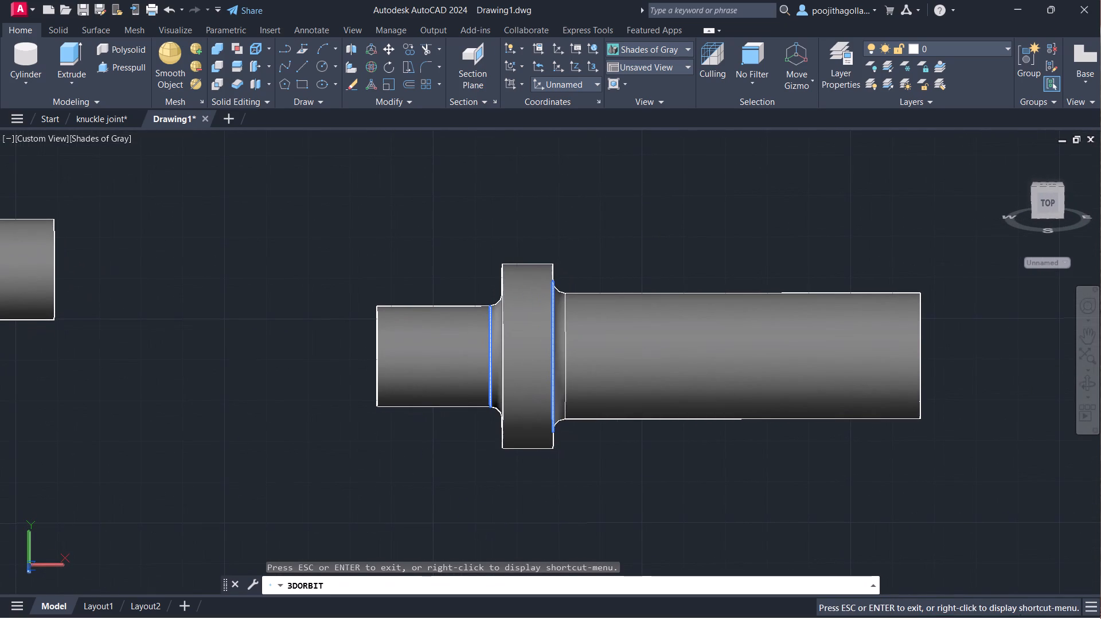
pyautogui.moveTo(916, 618); pyautogui.dragTo(882, 618)
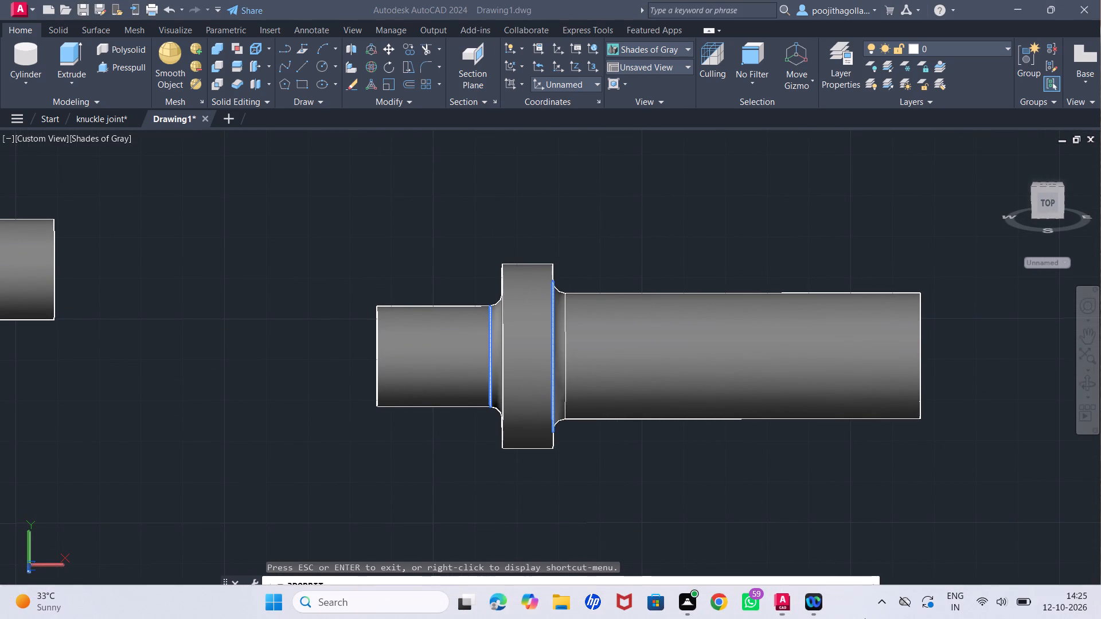
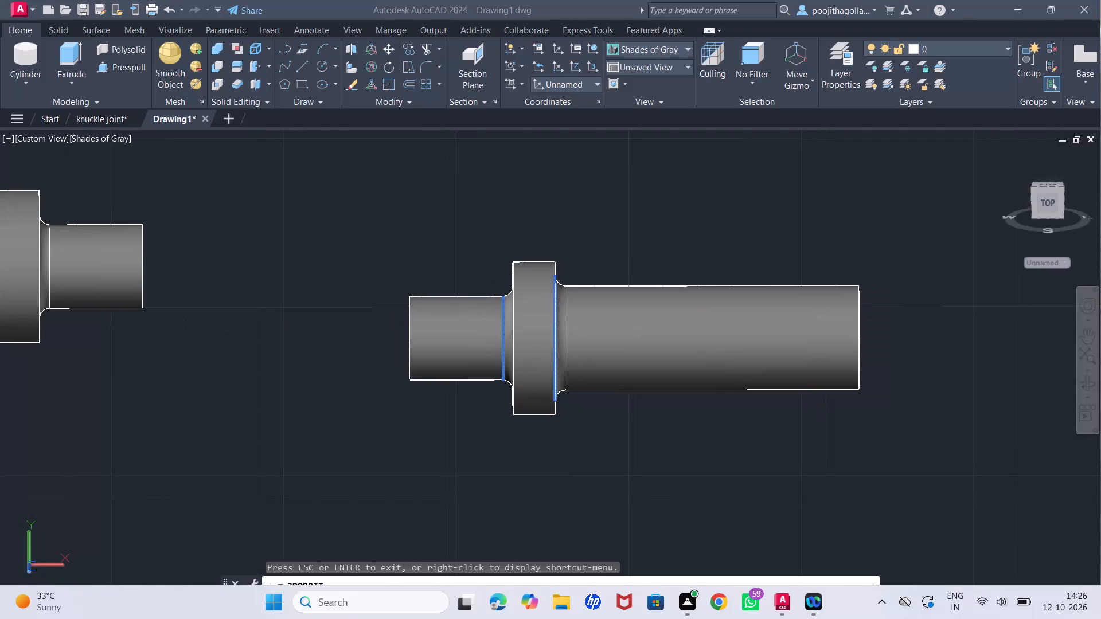
# Orbit around both shaded solids to examine the larger body's bore, collar and stepped end alongside the smaller shaft.
pyautogui.moveTo(108, 310); pyautogui.dragTo(505, 323, button='middle')
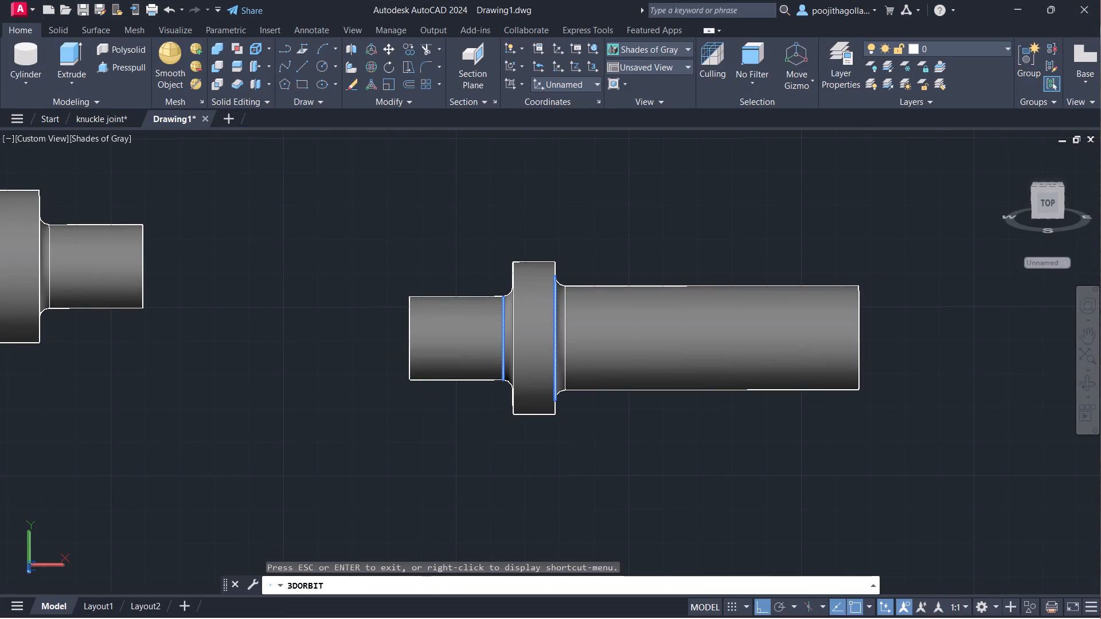
pyautogui.press('Escape')
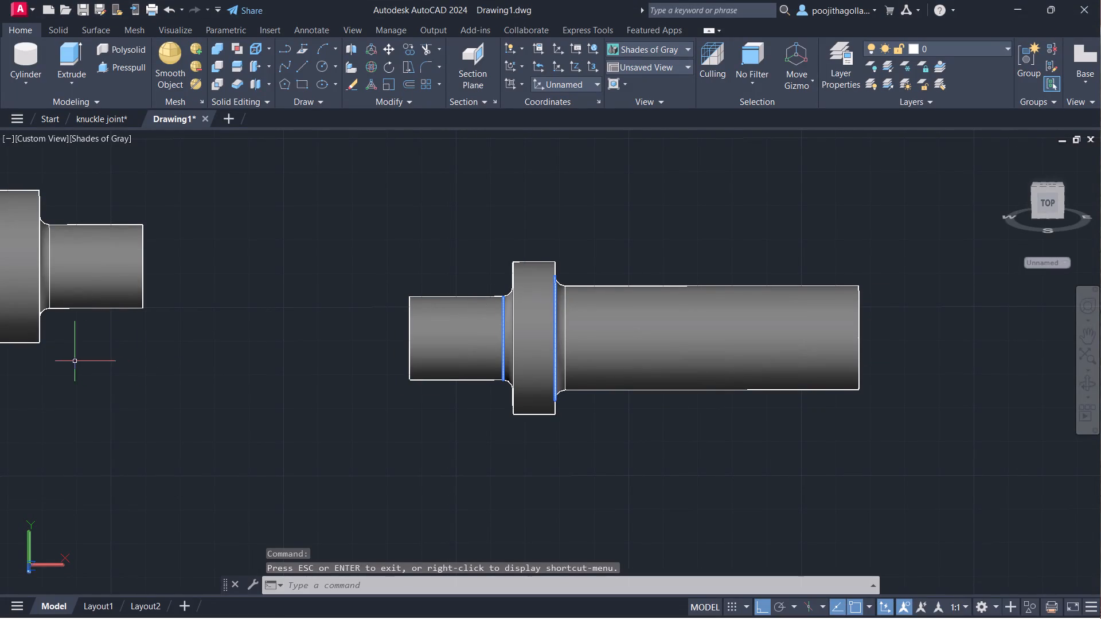
pyautogui.moveTo(75, 362); pyautogui.dragTo(671, 380, button='middle')
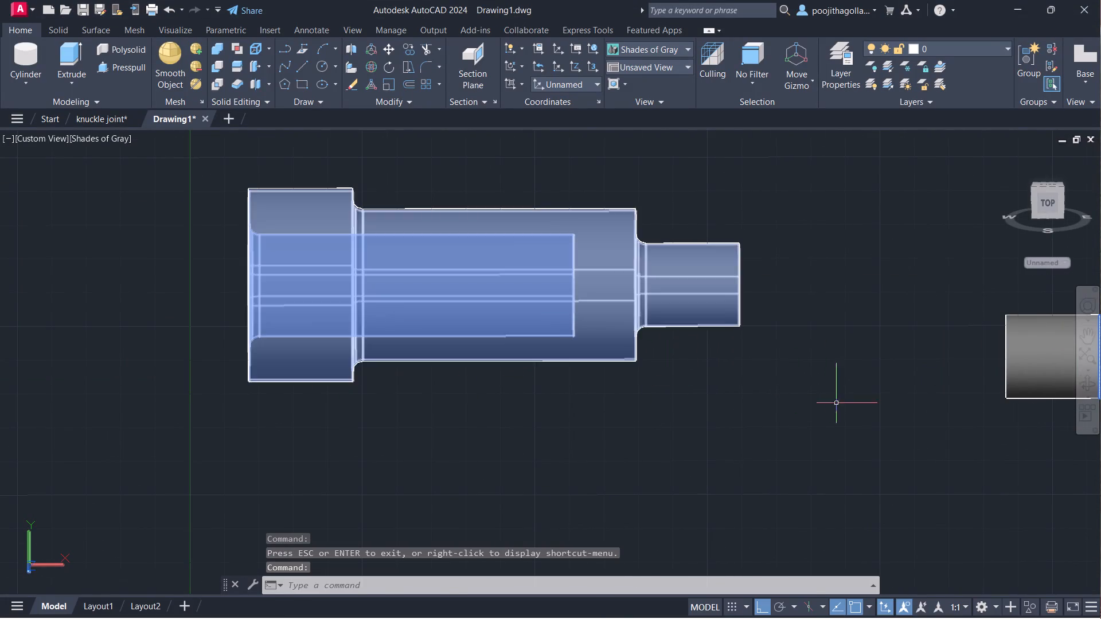
pyautogui.click(1094, 383)
pyautogui.moveTo(467, 402); pyautogui.dragTo(587, 393)
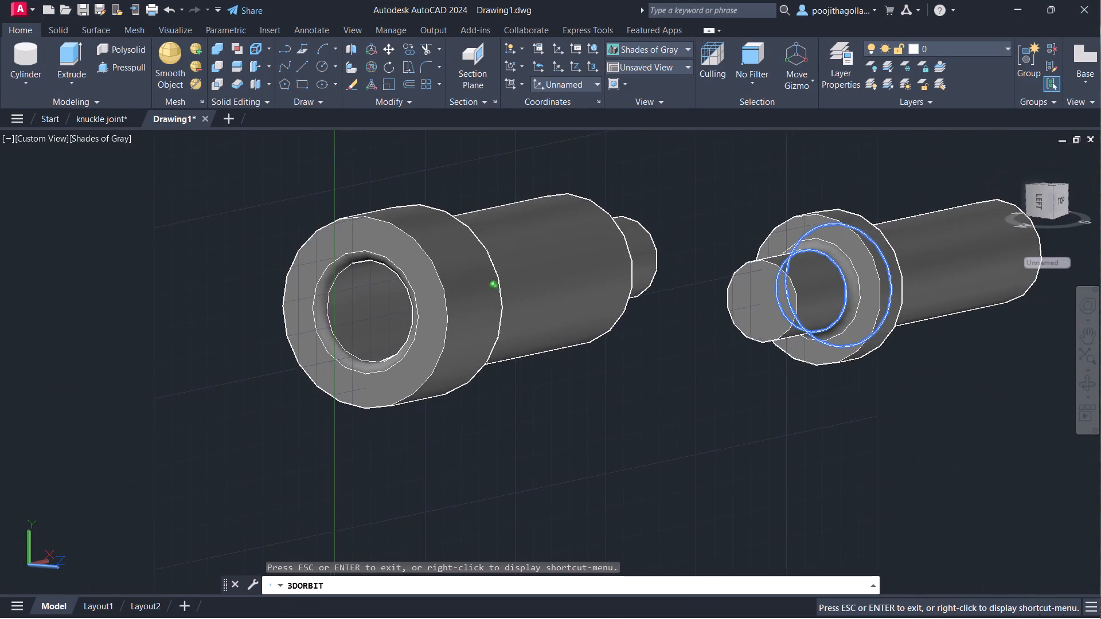
pyautogui.moveTo(587, 393); pyautogui.dragTo(398, 395)
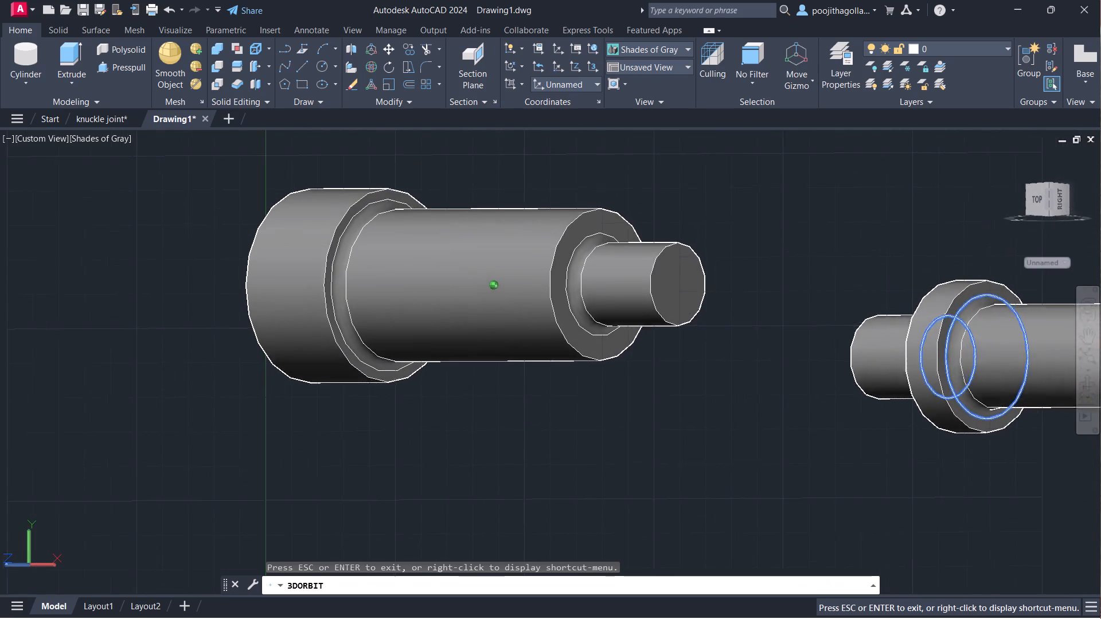
pyautogui.moveTo(398, 395); pyautogui.dragTo(403, 397)
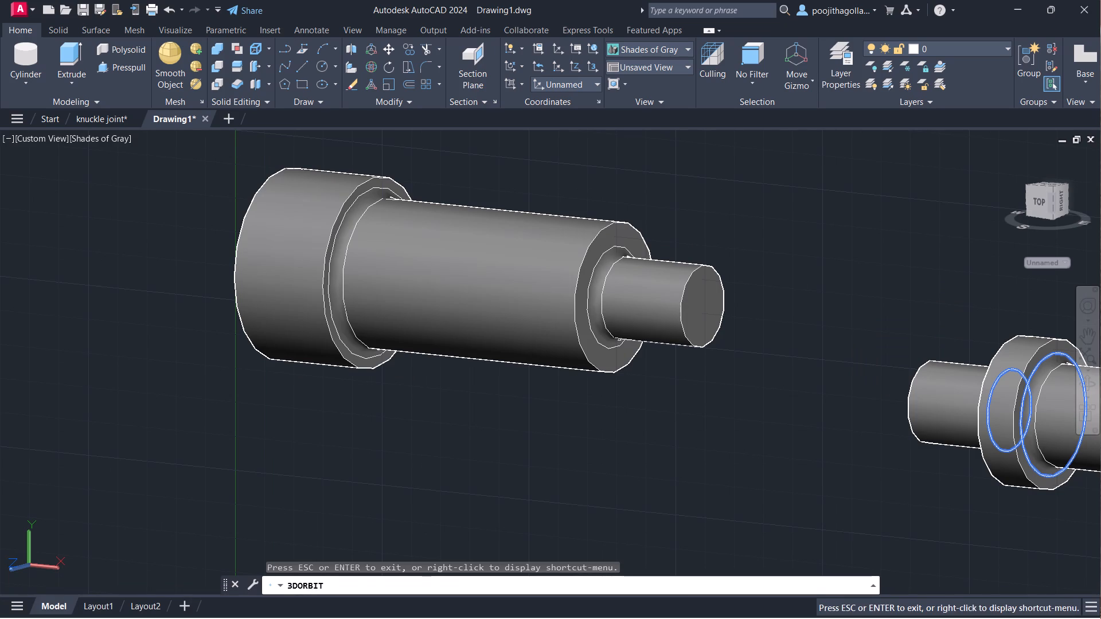
pyautogui.press('Escape')
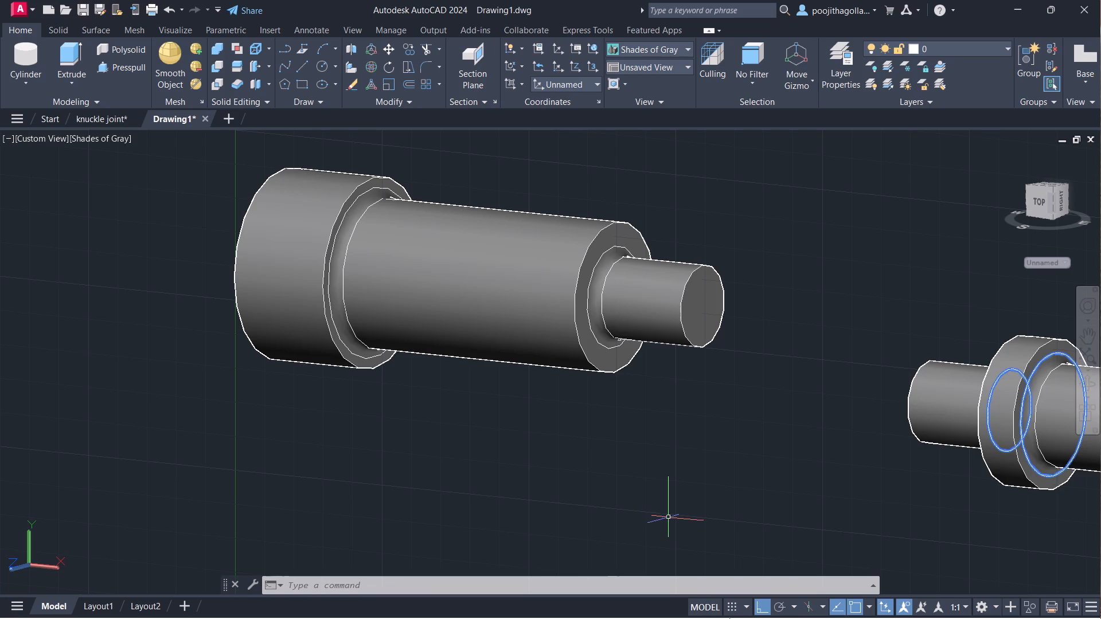
# Turn on polar tracking in place of ortho mode.
pyautogui.click(776, 605)
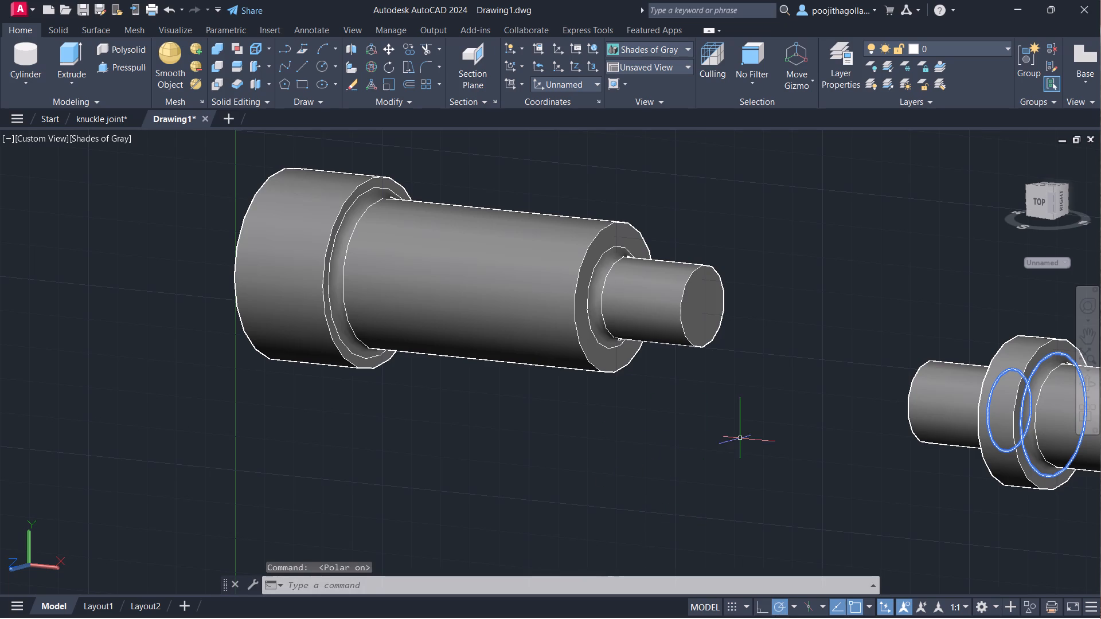
# Change the viewport's visual style from Shades of Gray to 2D Wireframe.
pyautogui.click(81, 134)
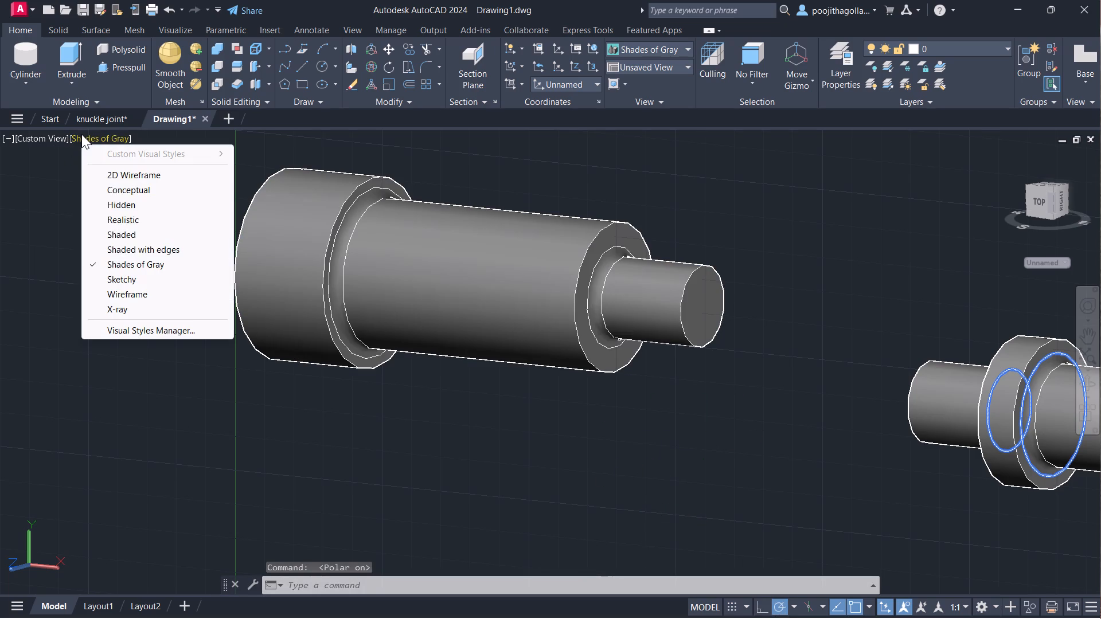
pyautogui.click(151, 175)
# Examine both wireframe solids from several angles, with the smaller shaft's collar and centre line up close.
pyautogui.scroll(-2, 270, 299)
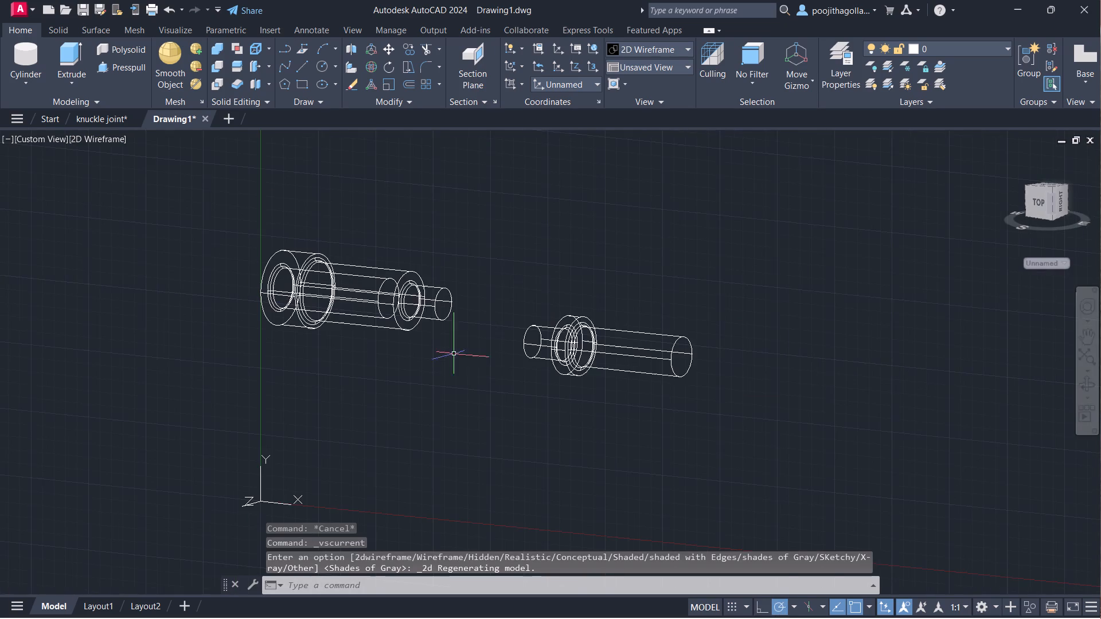
pyautogui.moveTo(478, 367); pyautogui.dragTo(506, 396, button='middle')
pyautogui.scroll(1, 678, 450)
pyautogui.moveTo(606, 446); pyautogui.dragTo(618, 466, button='middle')
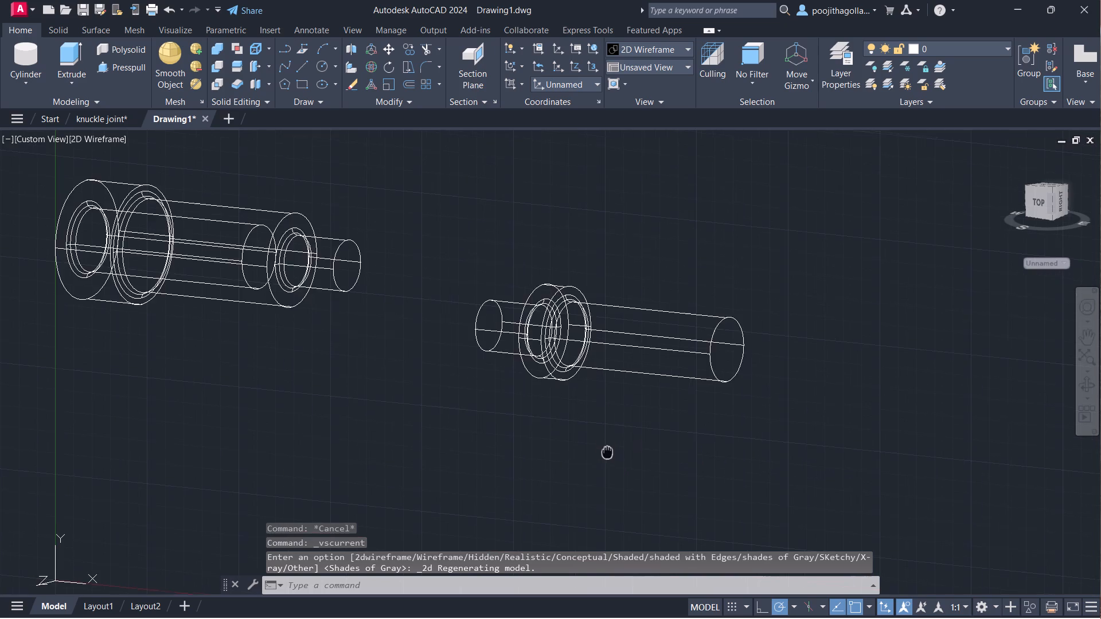
pyautogui.moveTo(618, 466); pyautogui.dragTo(671, 510, button='middle')
pyautogui.click(1085, 383)
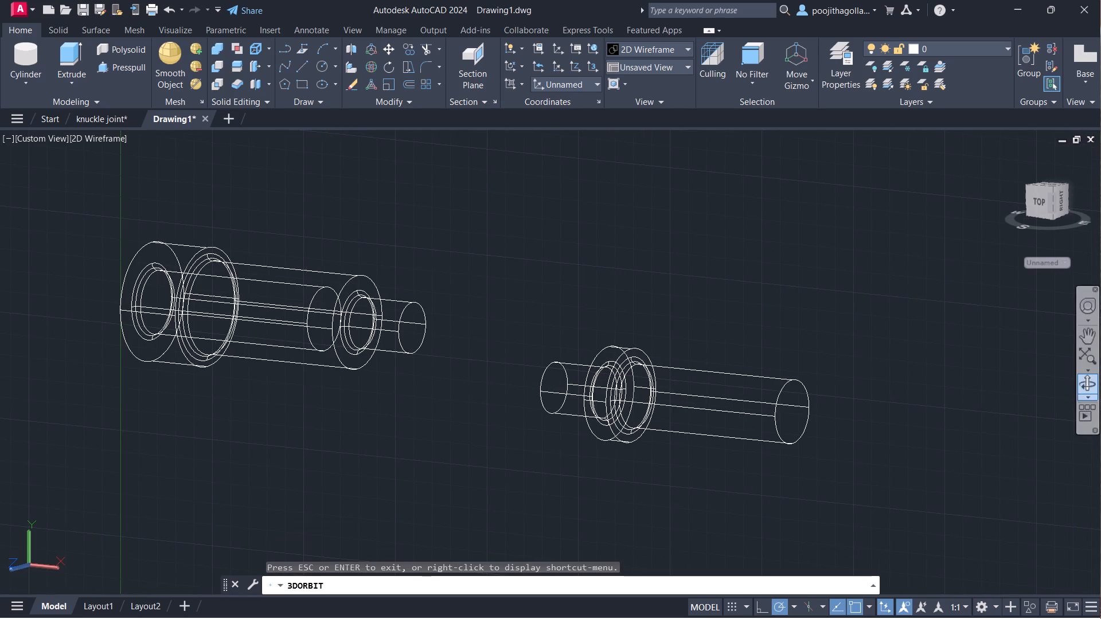
pyautogui.moveTo(678, 461); pyautogui.dragTo(770, 450)
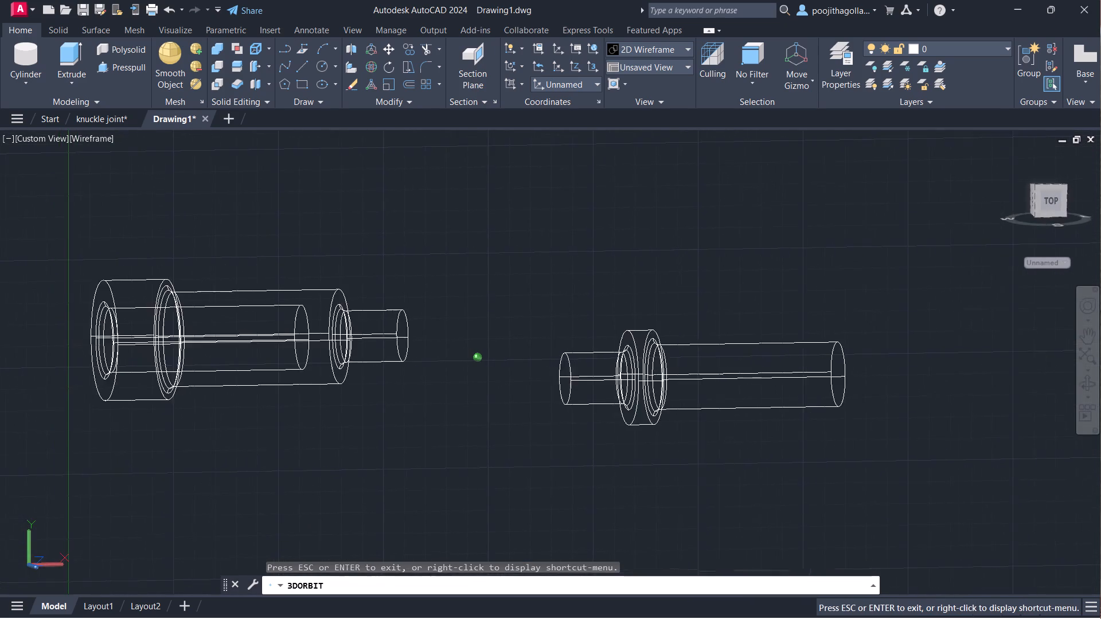
pyautogui.moveTo(770, 450); pyautogui.dragTo(763, 441)
pyautogui.scroll(4, 651, 434)
pyautogui.moveTo(675, 418); pyautogui.dragTo(655, 498, button='middle')
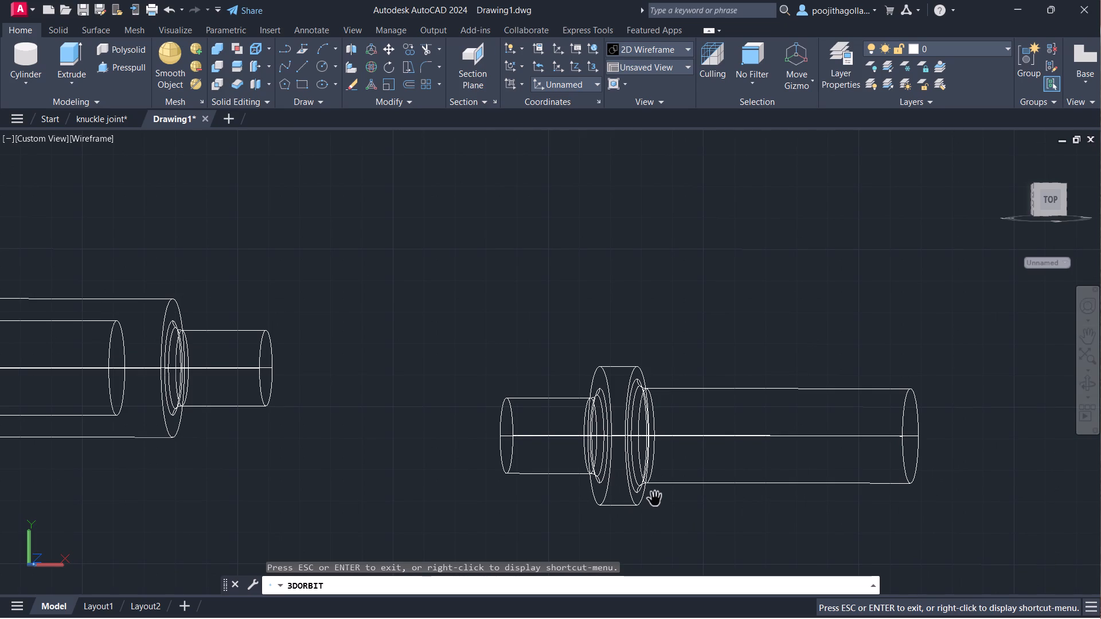
pyautogui.moveTo(687, 511); pyautogui.dragTo(713, 515)
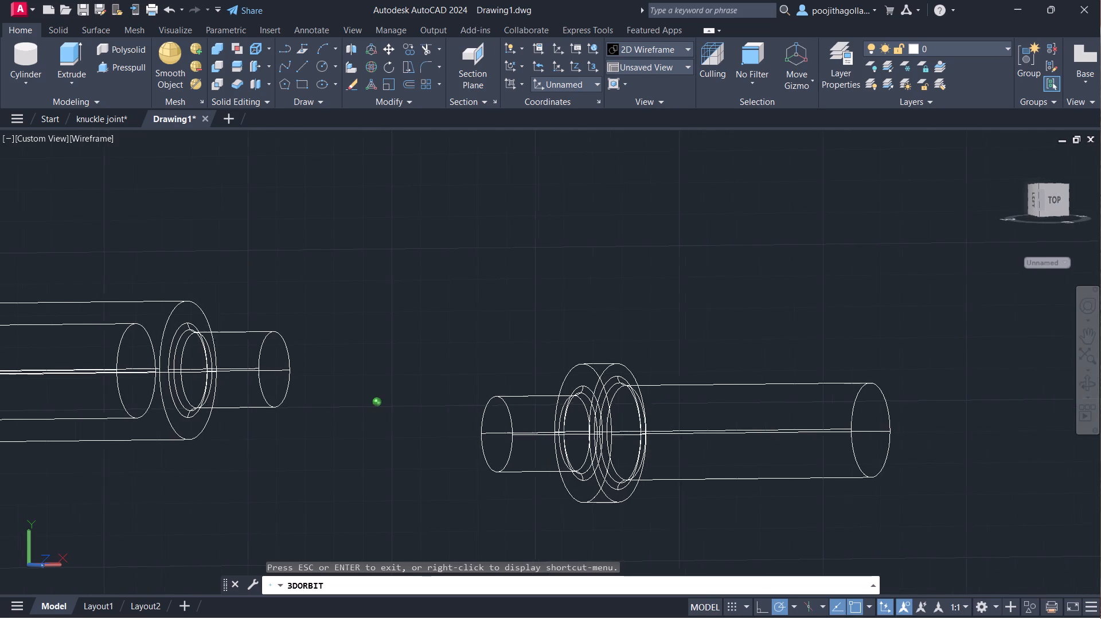
pyautogui.moveTo(713, 515); pyautogui.dragTo(701, 519)
pyautogui.press('Escape')
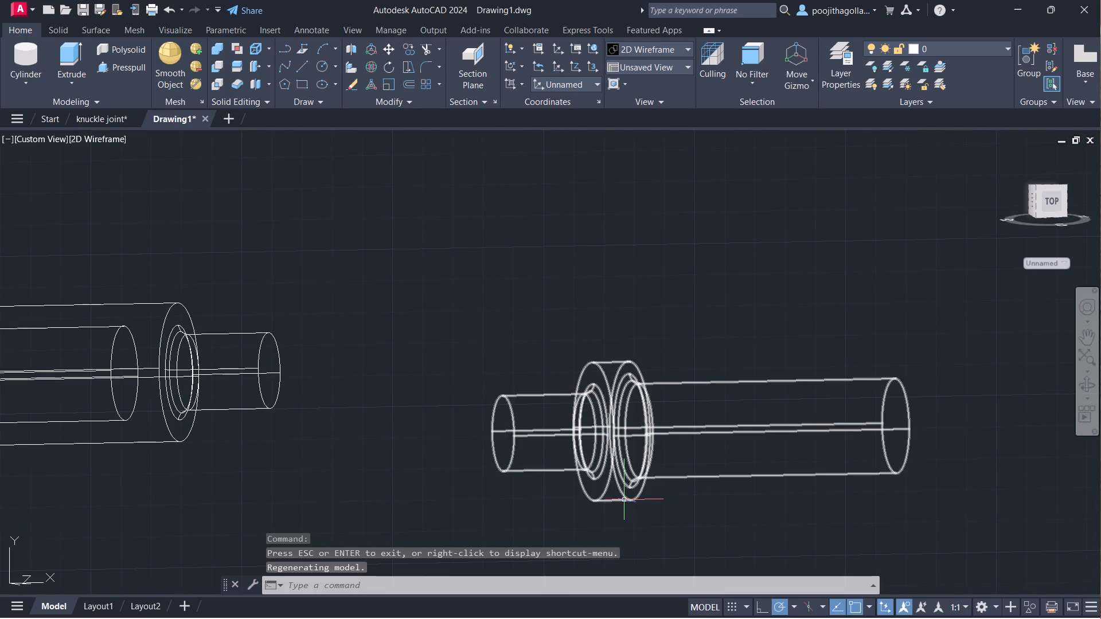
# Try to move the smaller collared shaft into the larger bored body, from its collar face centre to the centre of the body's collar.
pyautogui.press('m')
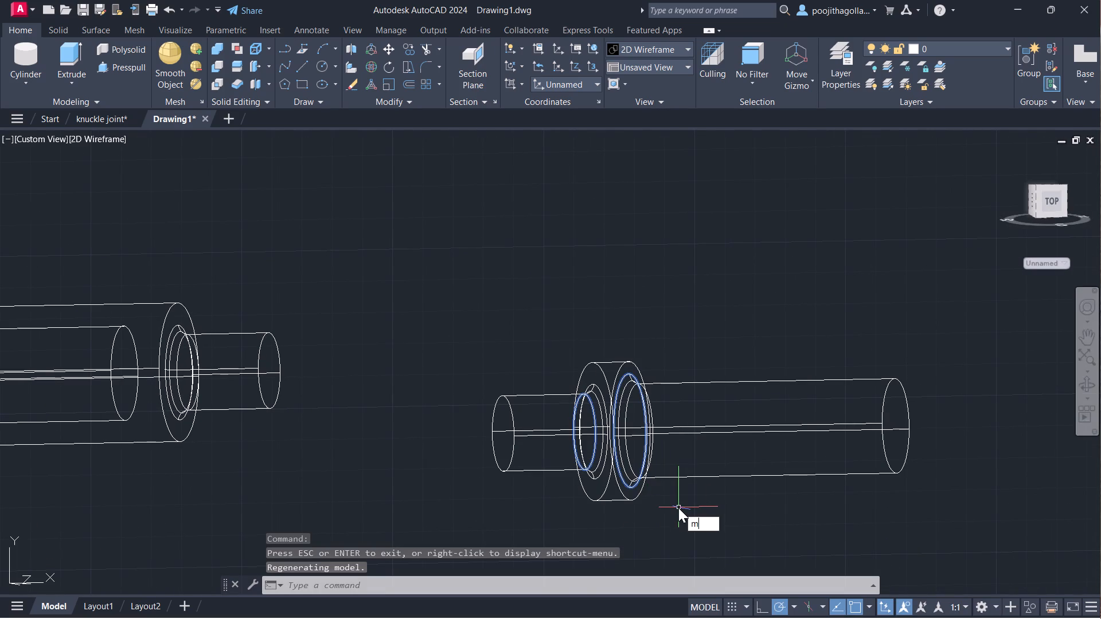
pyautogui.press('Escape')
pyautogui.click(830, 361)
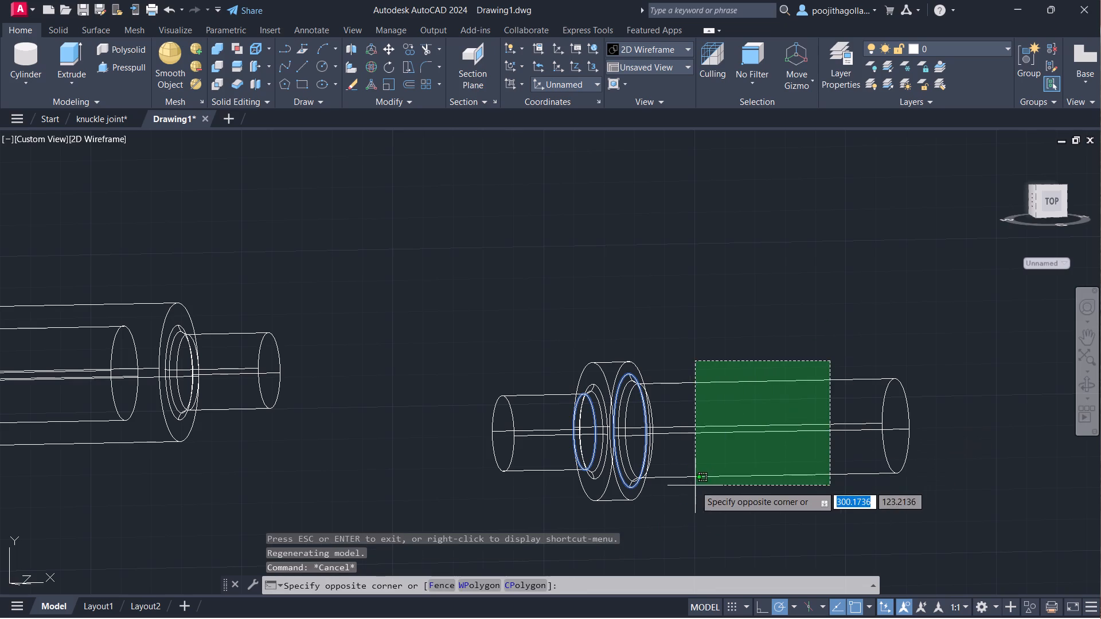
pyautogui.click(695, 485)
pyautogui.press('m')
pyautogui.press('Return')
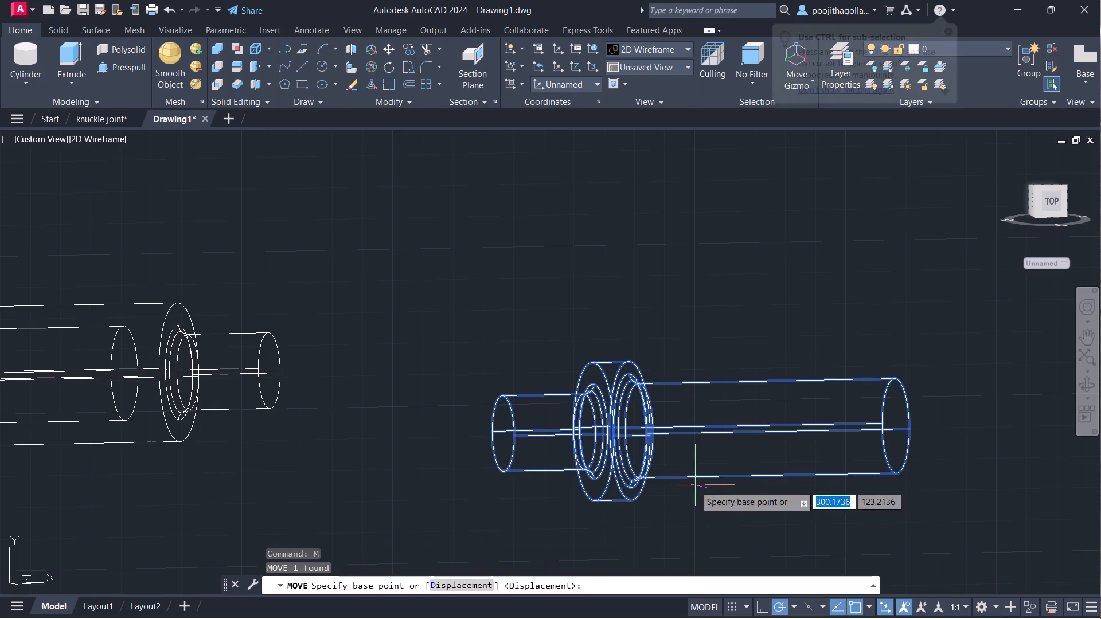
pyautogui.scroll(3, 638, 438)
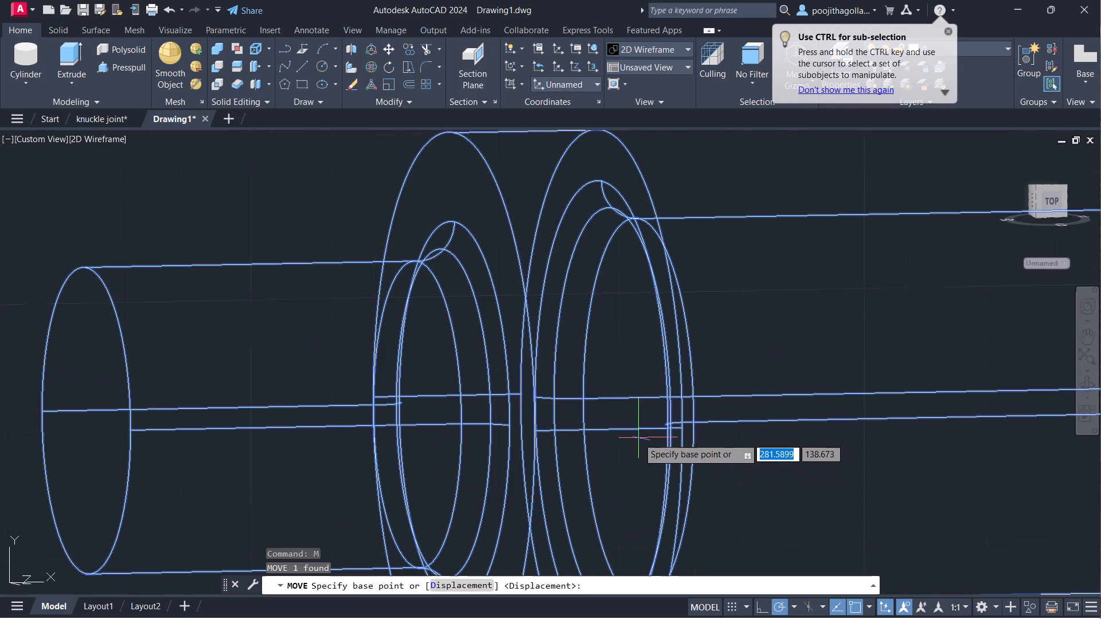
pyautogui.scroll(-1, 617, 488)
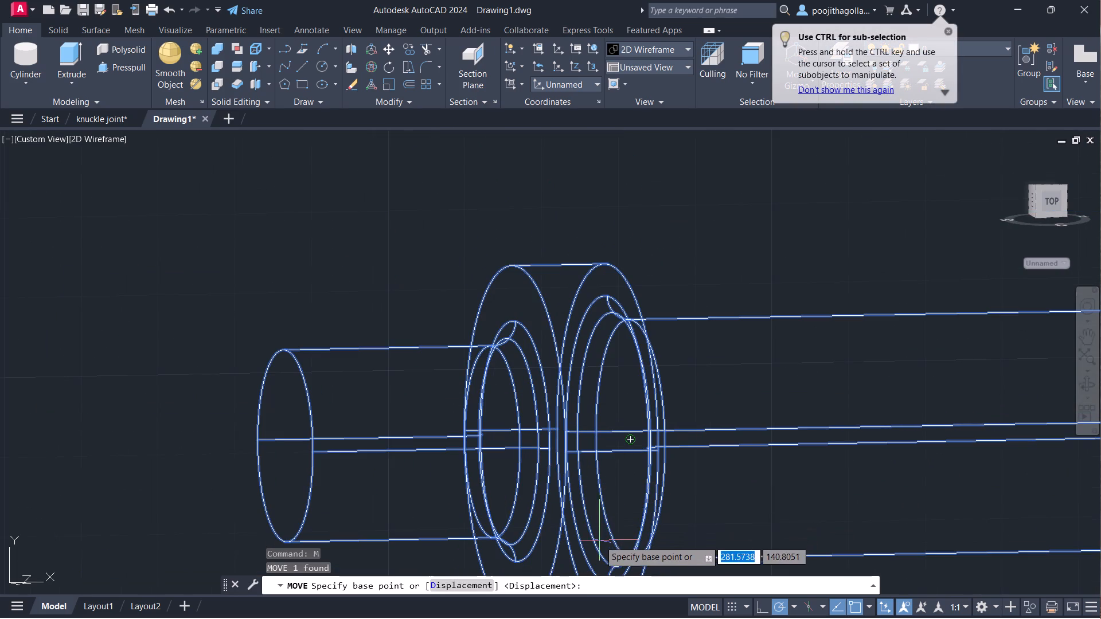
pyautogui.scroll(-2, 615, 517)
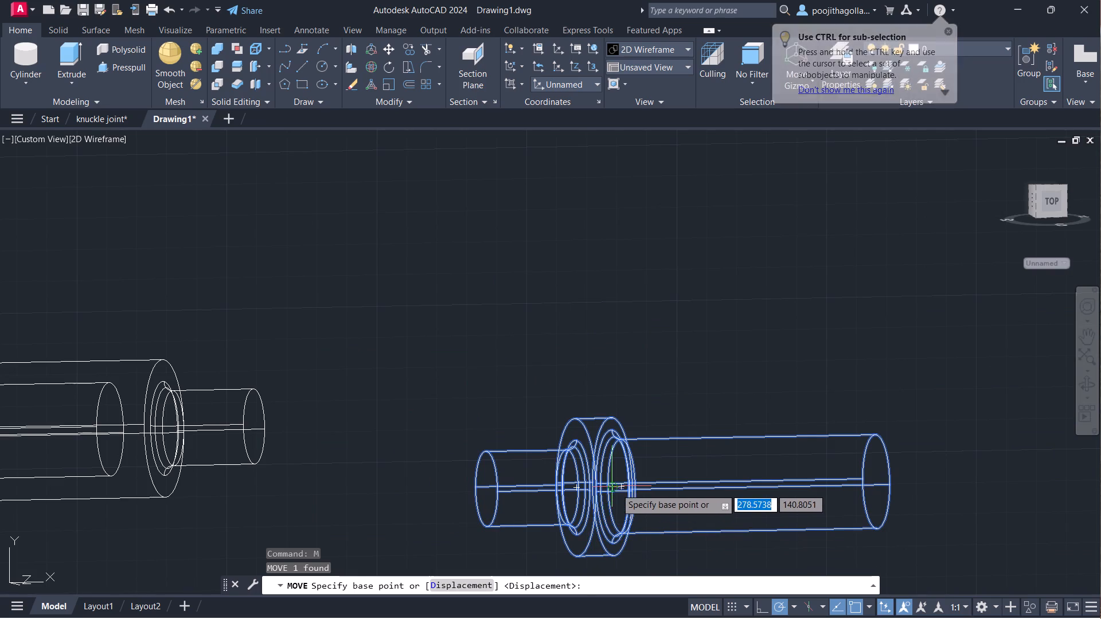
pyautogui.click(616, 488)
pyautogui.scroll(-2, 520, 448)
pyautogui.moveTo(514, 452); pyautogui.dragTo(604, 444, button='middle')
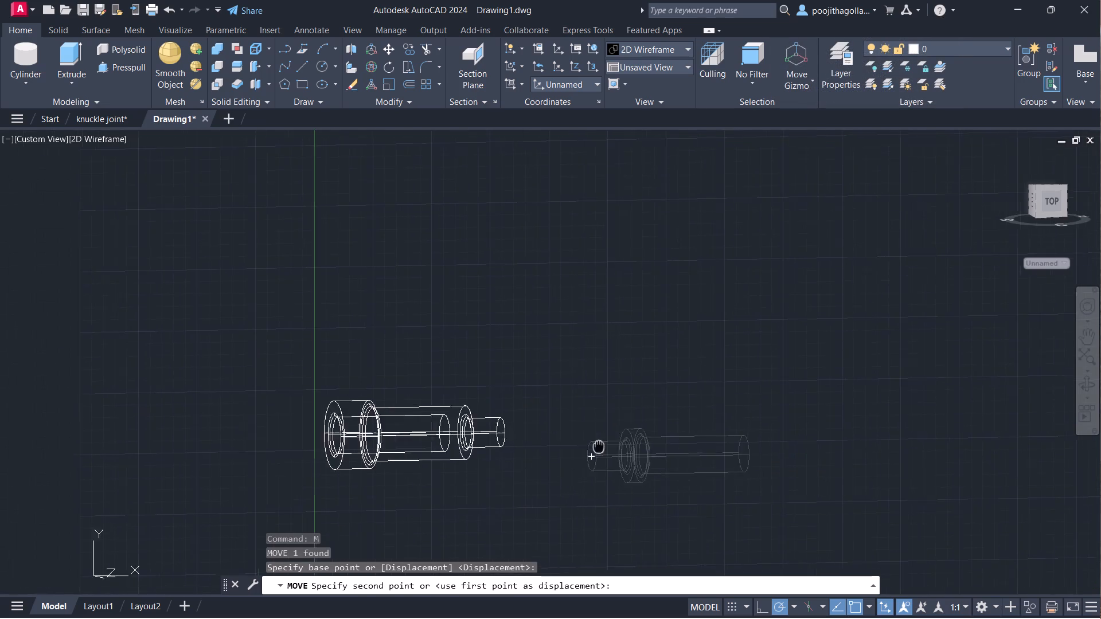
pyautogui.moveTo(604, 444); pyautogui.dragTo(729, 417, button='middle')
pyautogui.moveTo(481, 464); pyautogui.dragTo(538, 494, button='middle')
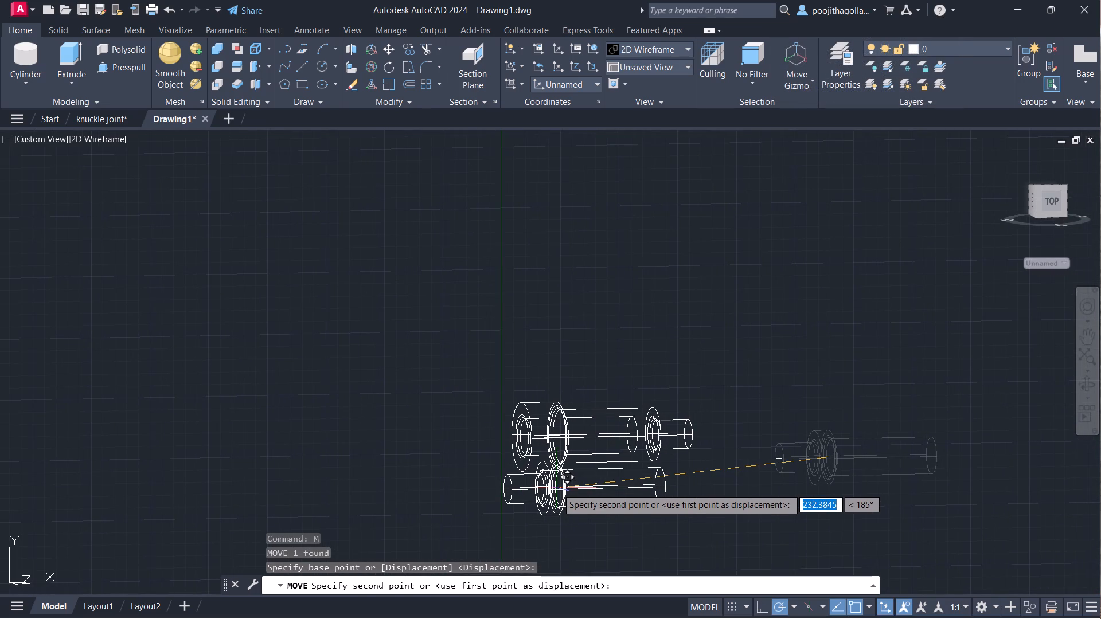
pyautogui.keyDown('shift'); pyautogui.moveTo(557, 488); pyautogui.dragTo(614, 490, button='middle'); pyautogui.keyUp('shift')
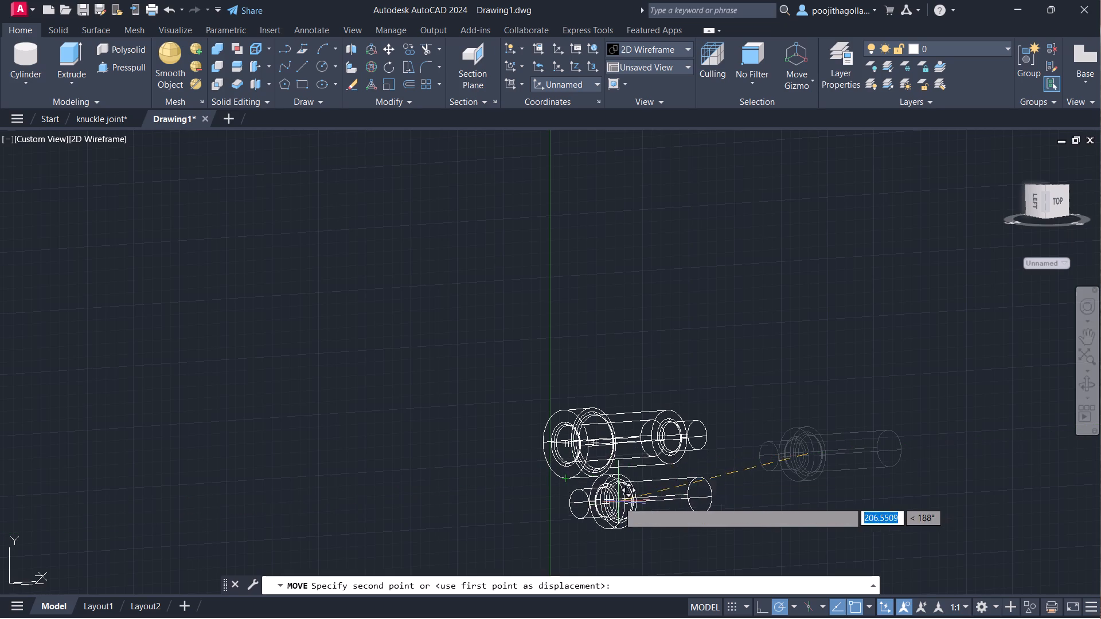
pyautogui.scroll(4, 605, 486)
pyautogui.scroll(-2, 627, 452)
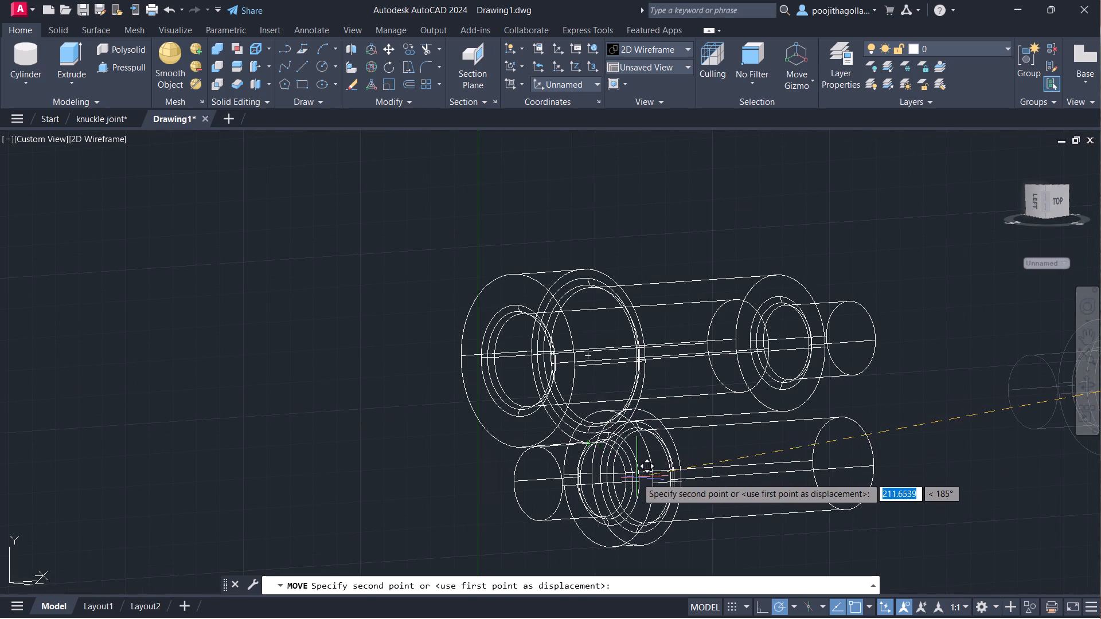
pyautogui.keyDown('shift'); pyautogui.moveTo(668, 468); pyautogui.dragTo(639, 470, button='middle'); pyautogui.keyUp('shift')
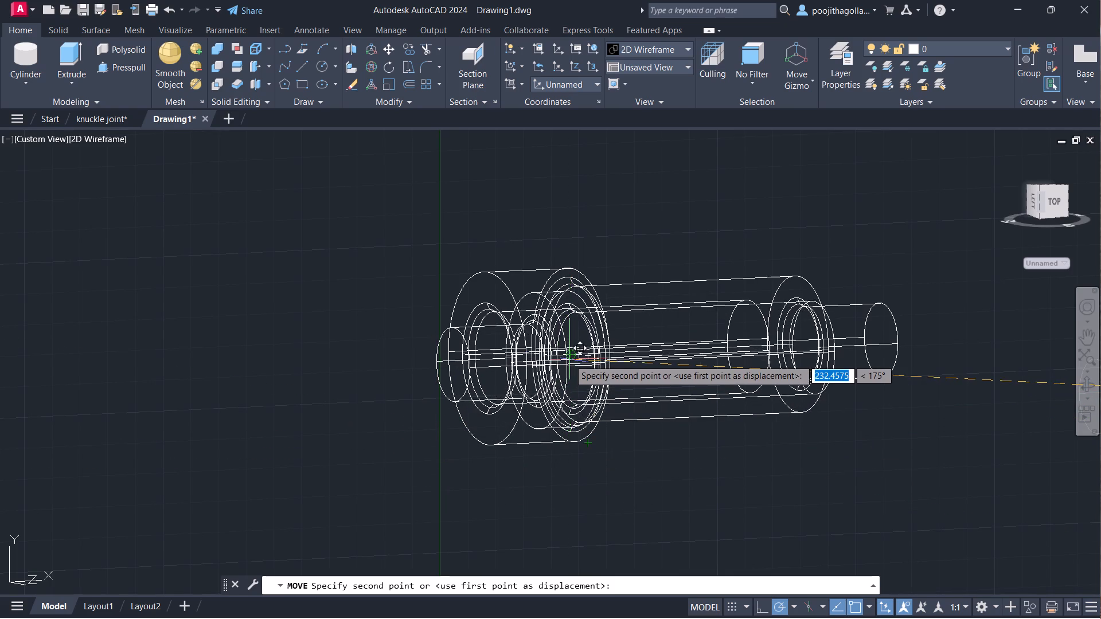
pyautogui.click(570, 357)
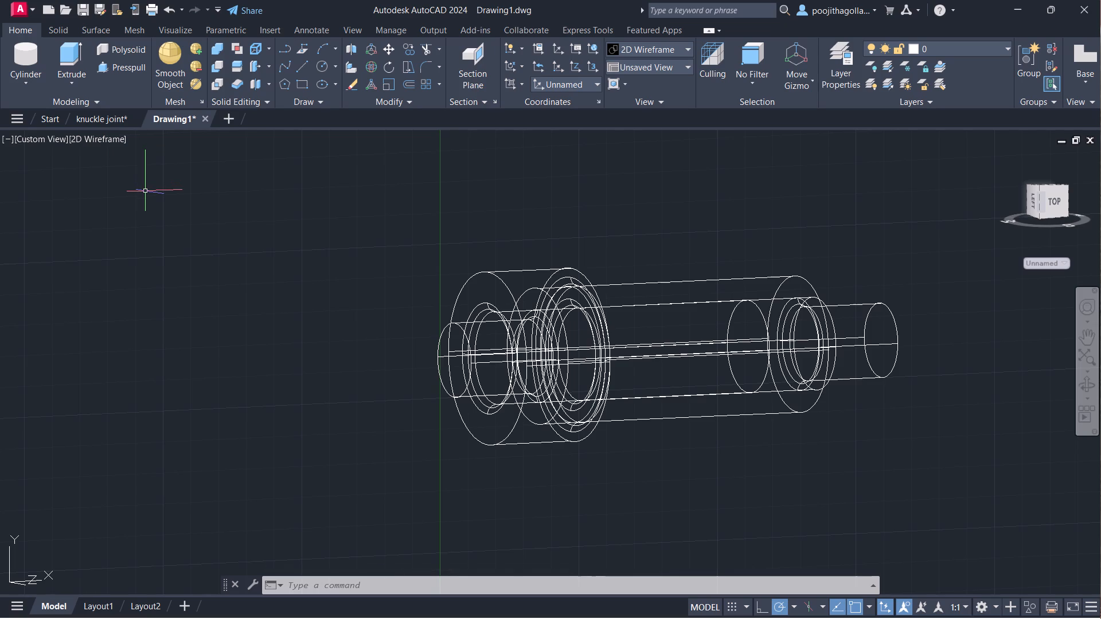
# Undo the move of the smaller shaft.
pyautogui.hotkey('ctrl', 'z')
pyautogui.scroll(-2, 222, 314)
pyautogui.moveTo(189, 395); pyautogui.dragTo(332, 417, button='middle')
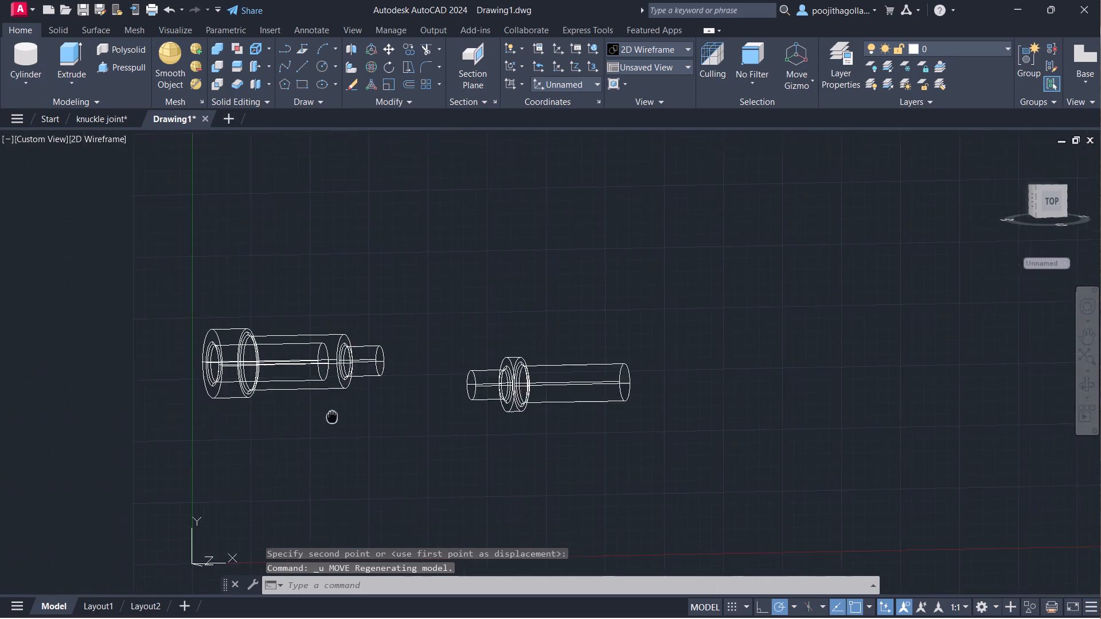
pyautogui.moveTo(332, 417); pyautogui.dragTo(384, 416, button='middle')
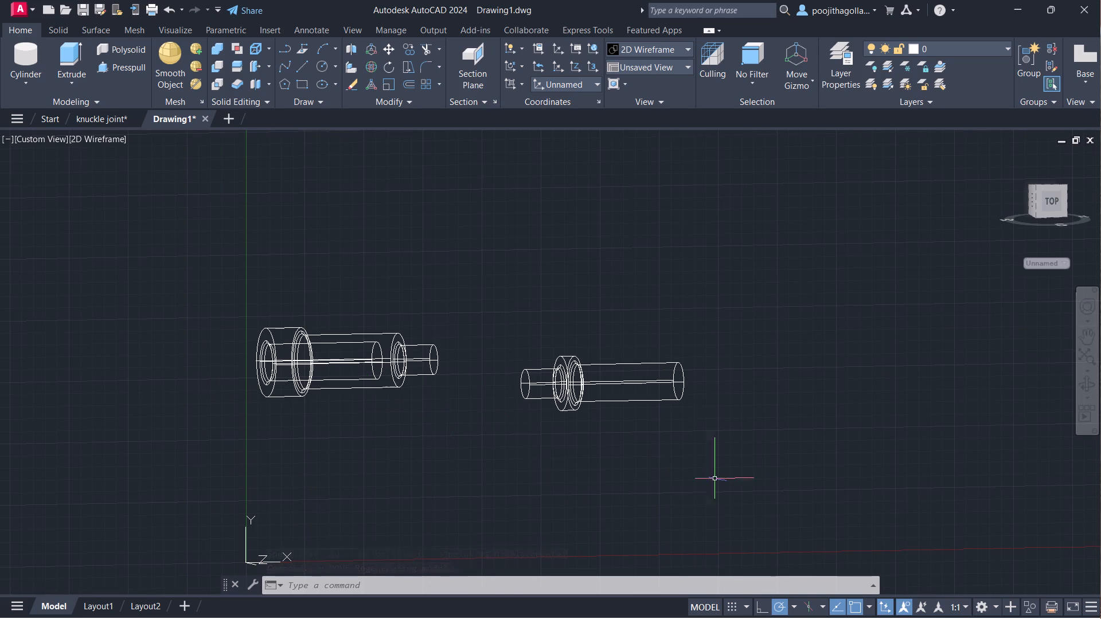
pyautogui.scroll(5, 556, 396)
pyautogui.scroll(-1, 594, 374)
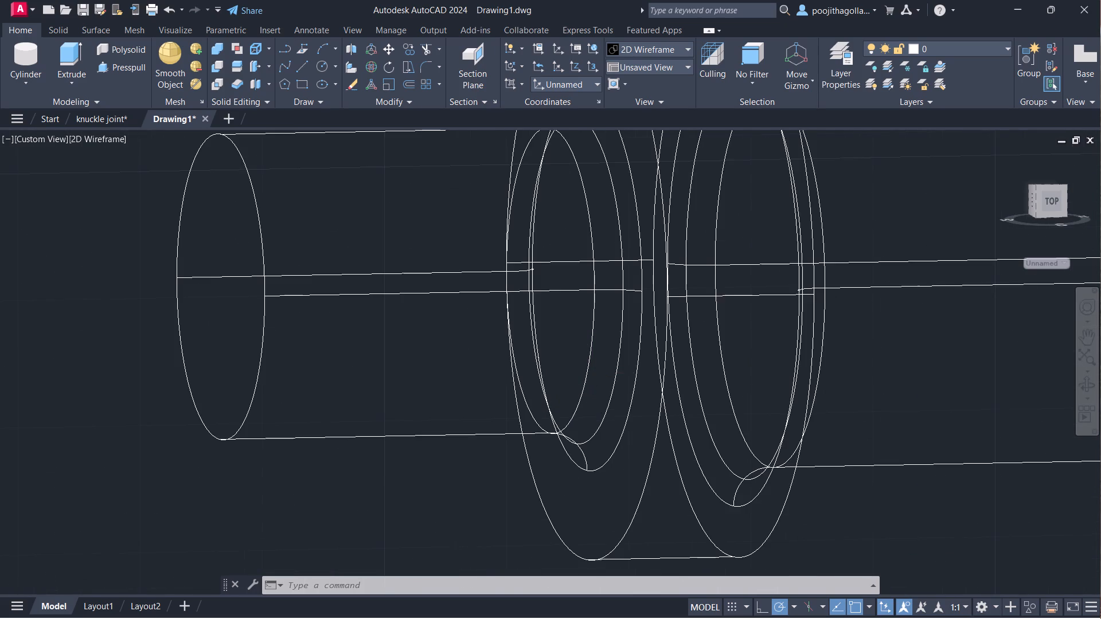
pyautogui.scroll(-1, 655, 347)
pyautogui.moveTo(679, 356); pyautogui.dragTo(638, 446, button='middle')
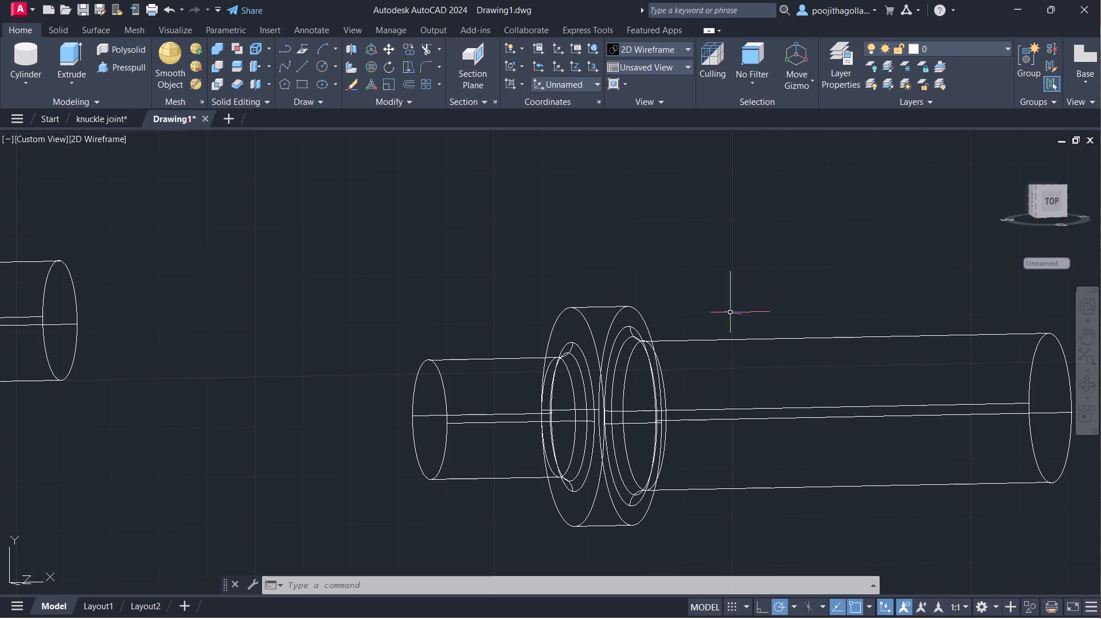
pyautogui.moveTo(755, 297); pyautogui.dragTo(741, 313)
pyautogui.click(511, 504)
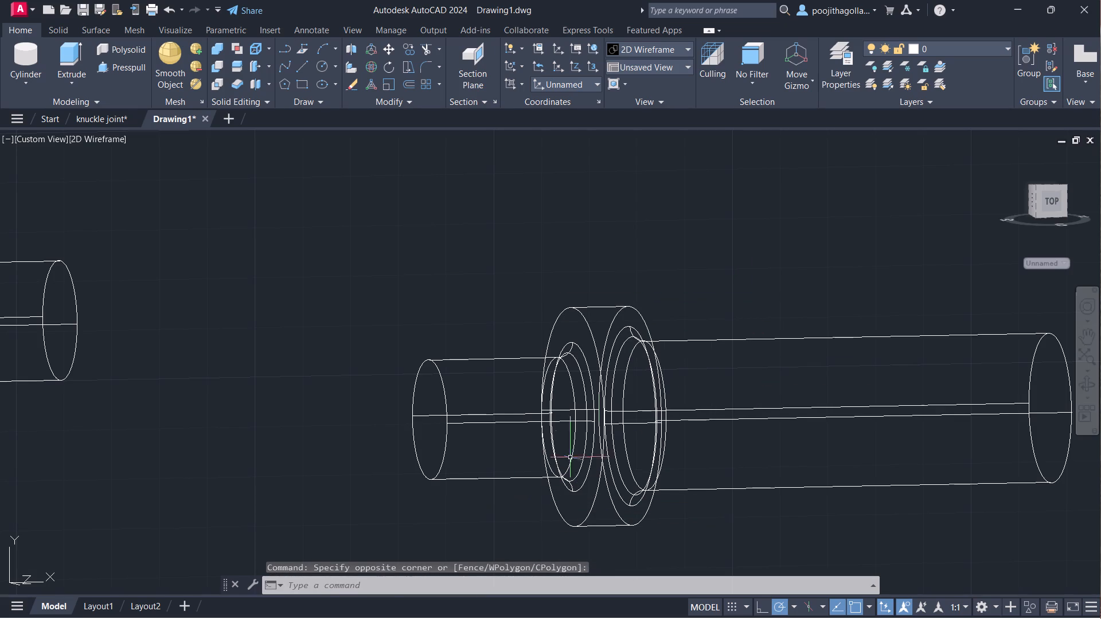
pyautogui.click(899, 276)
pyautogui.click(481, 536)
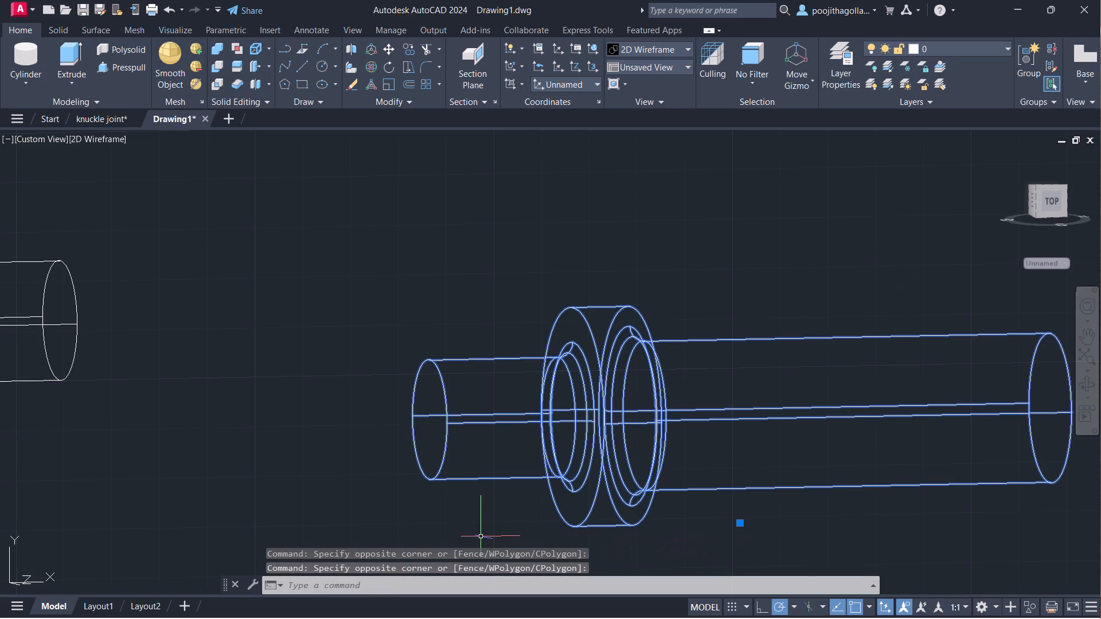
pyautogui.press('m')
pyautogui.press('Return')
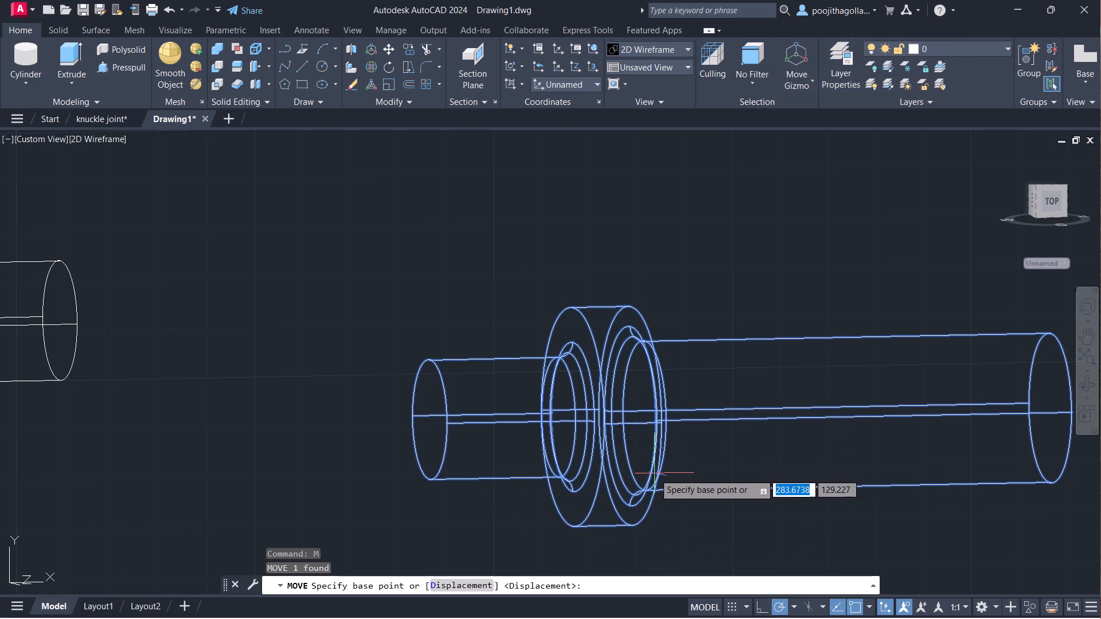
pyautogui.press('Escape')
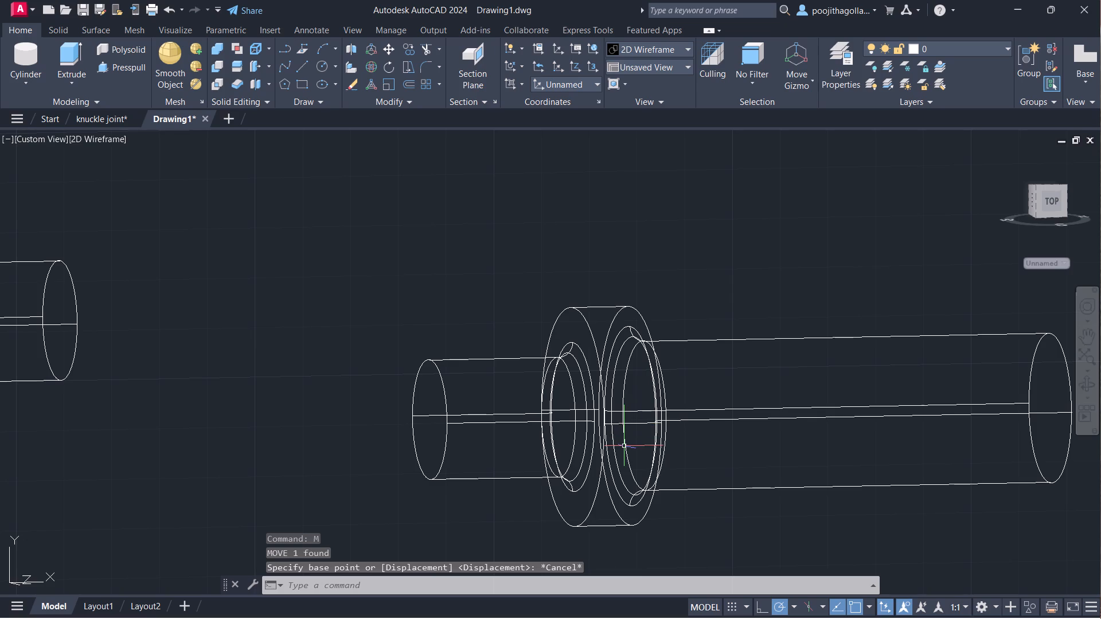
# Move the smaller collared shaft from the centre of its collar face on the long-shaft side to the bore opening's centre at the larger body's collar end.
pyautogui.press('m')
pyautogui.press('Return')
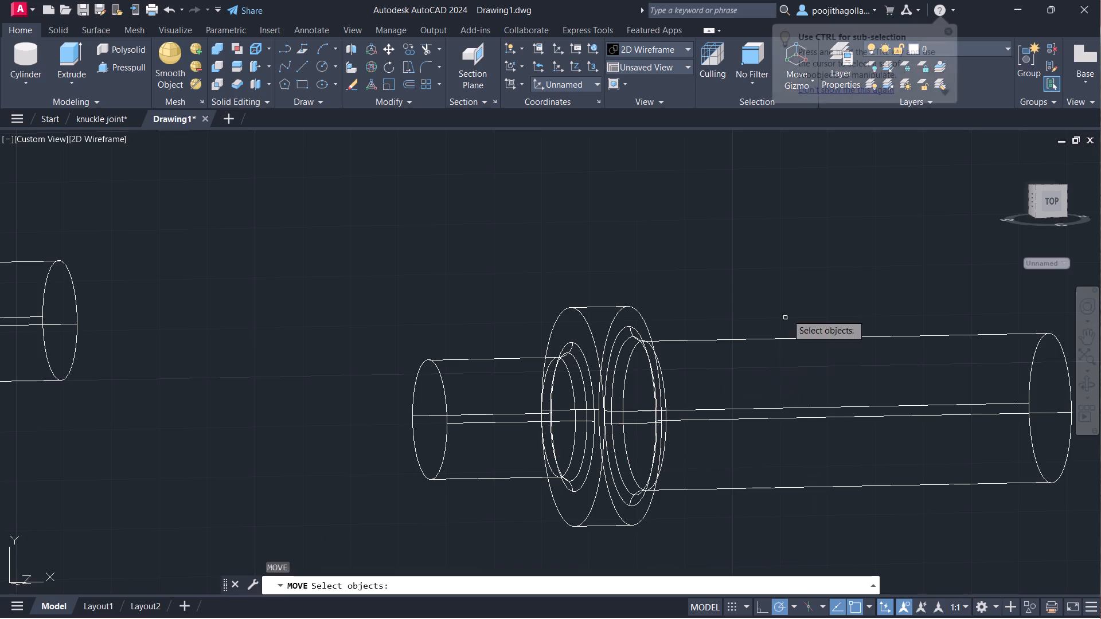
pyautogui.moveTo(800, 283); pyautogui.dragTo(797, 289)
pyautogui.click(522, 520)
pyautogui.click(970, 301)
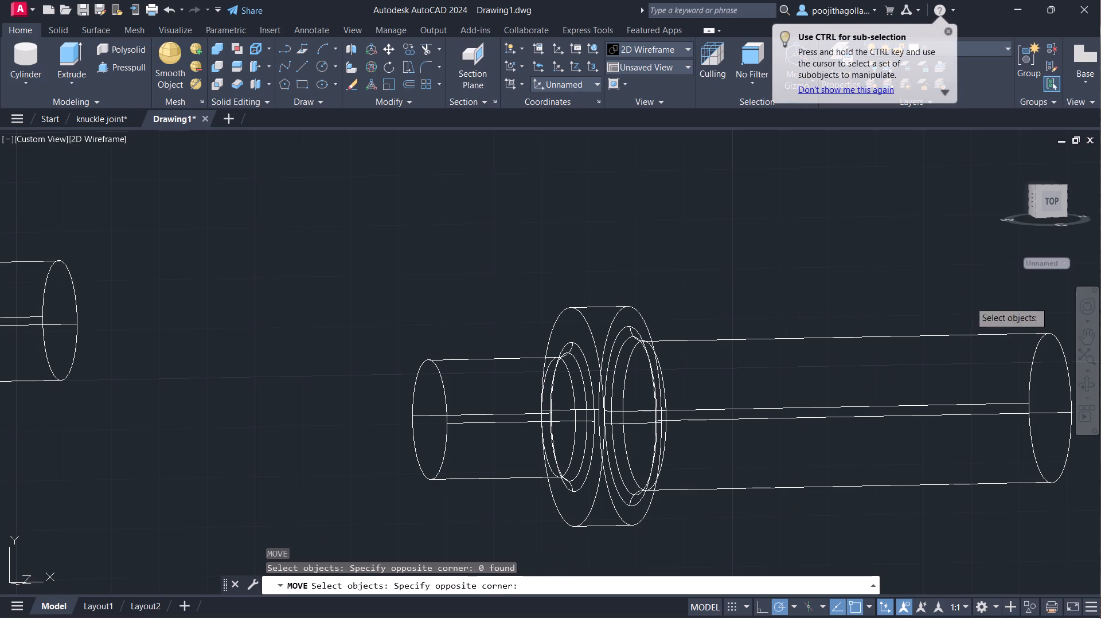
pyautogui.click(384, 546)
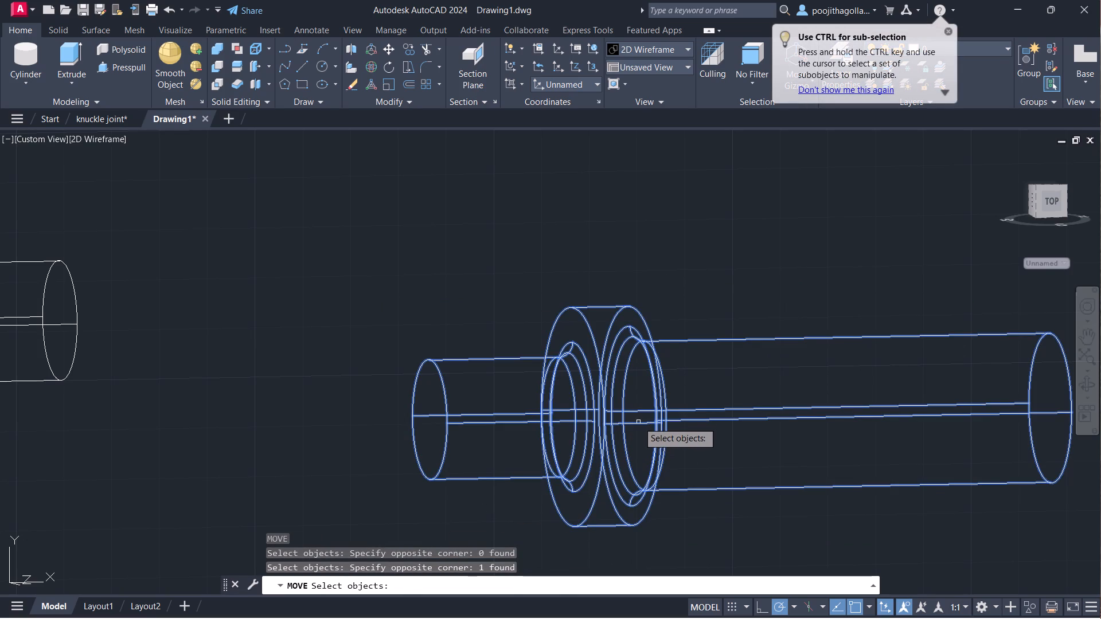
pyautogui.press('Return')
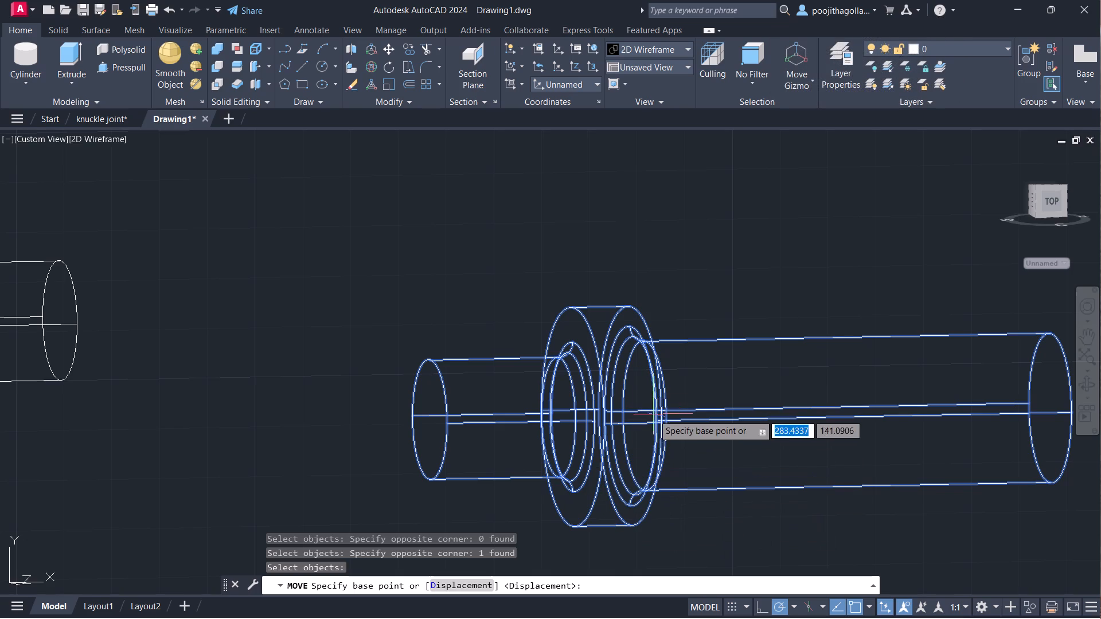
pyautogui.scroll(-1, 635, 424)
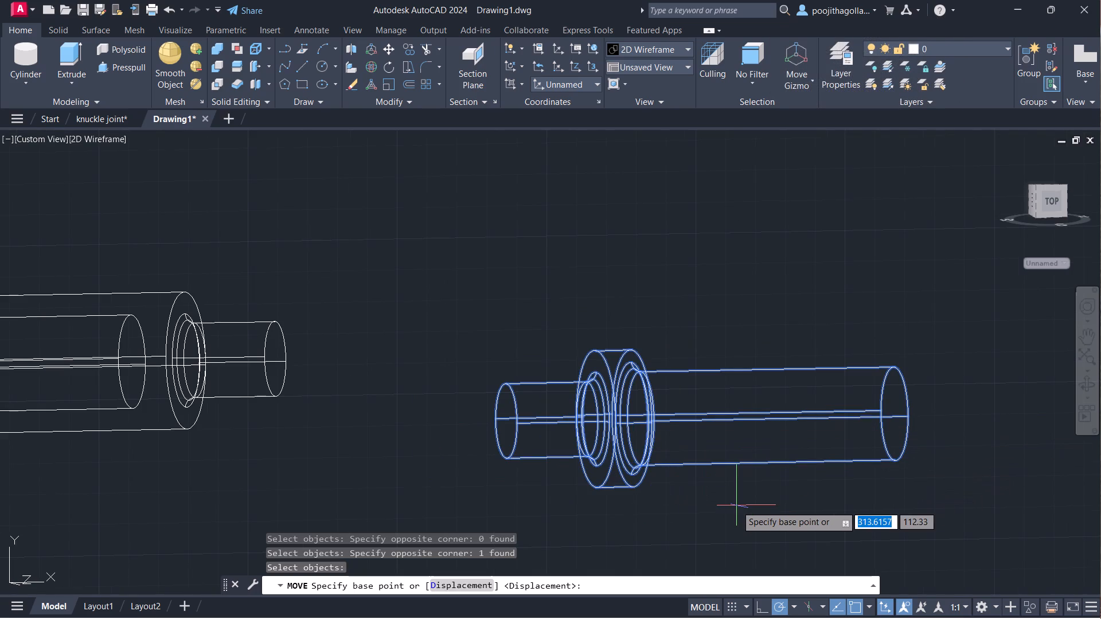
pyautogui.keyDown('shift'); pyautogui.moveTo(510, 539); pyautogui.dragTo(604, 519, button='middle'); pyautogui.keyUp('shift')
pyautogui.keyDown('shift'); pyautogui.moveTo(585, 517); pyautogui.dragTo(638, 521, button='middle'); pyautogui.keyUp('shift')
pyautogui.keyDown('shift'); pyautogui.scroll(2, 649, 455); pyautogui.keyUp('shift')
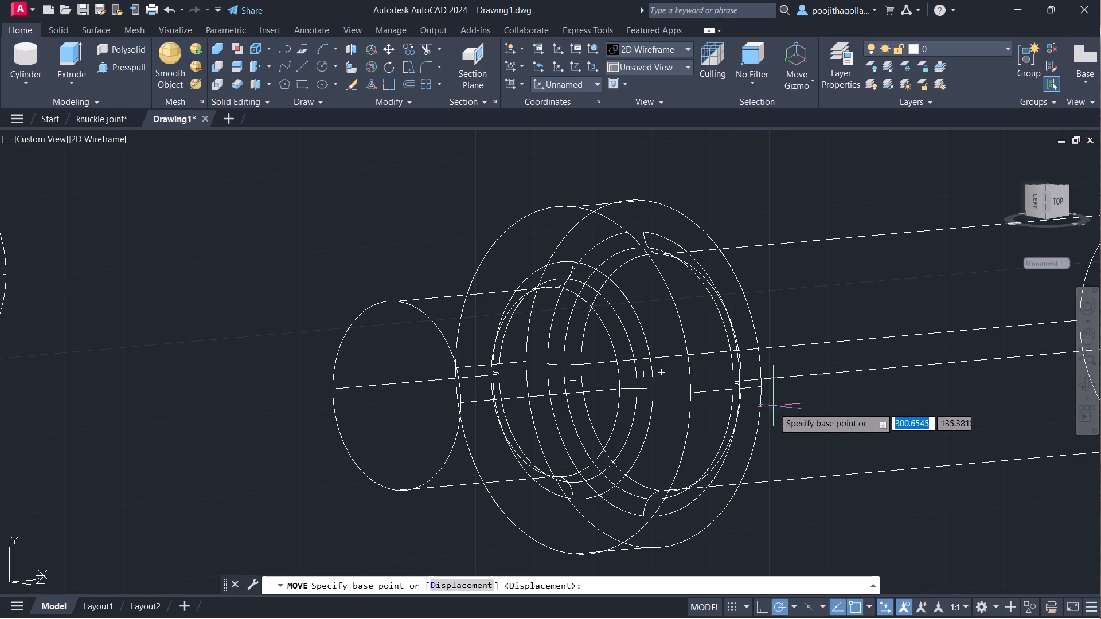
pyautogui.keyDown('shift'); pyautogui.moveTo(825, 444); pyautogui.dragTo(780, 455, button='middle'); pyautogui.keyUp('shift')
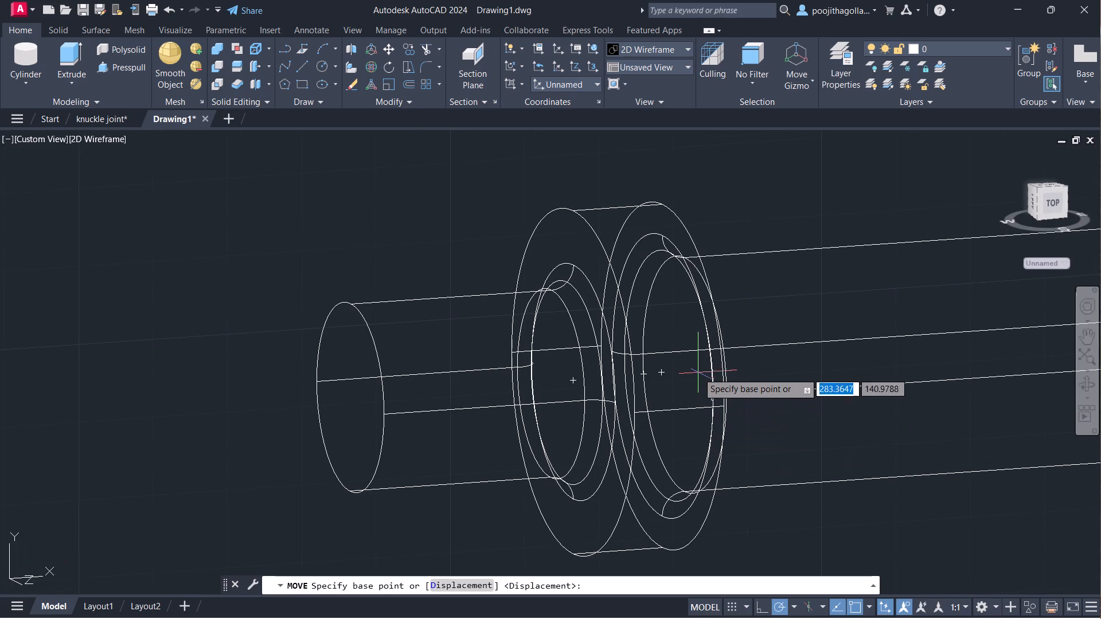
pyautogui.keyDown('shift'); pyautogui.moveTo(779, 422); pyautogui.dragTo(764, 431, button='middle'); pyautogui.keyUp('shift')
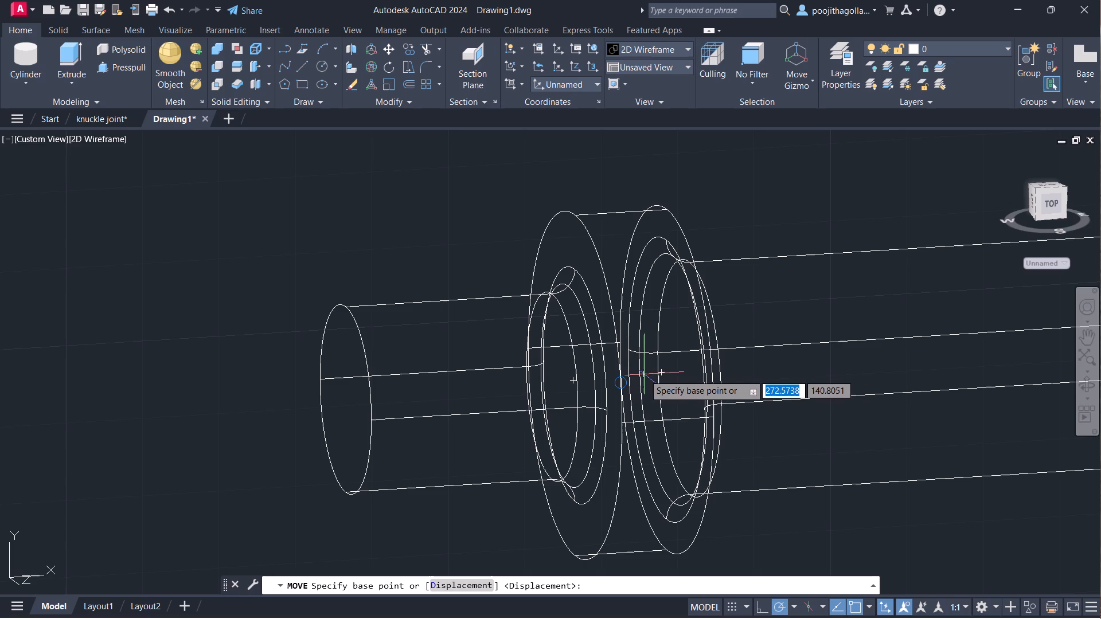
pyautogui.scroll(2, 644, 376)
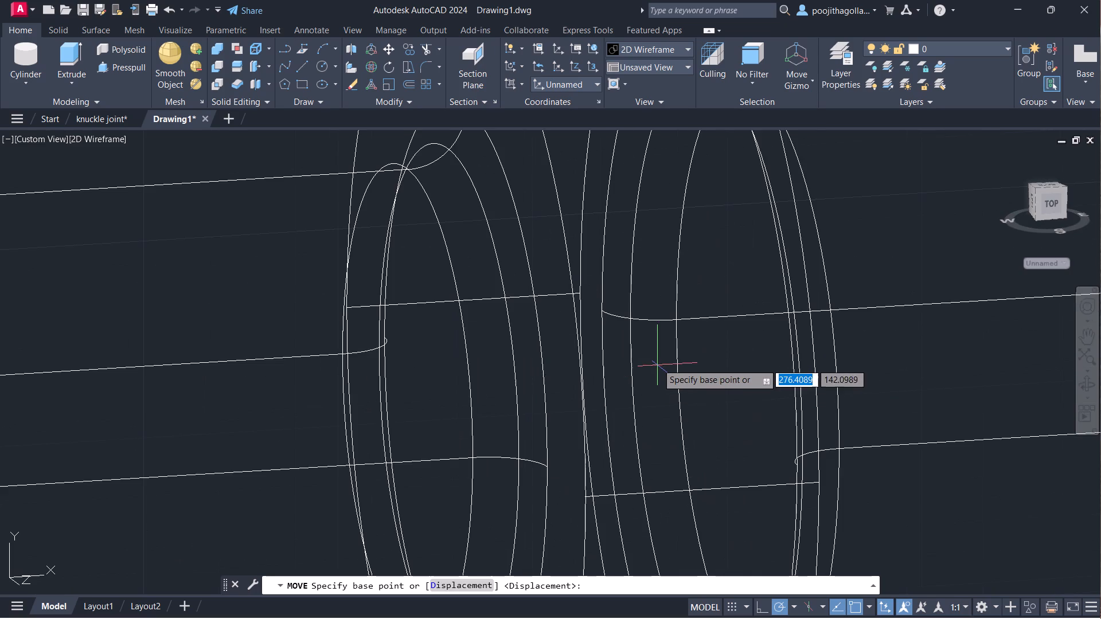
pyautogui.scroll(-3, 639, 383)
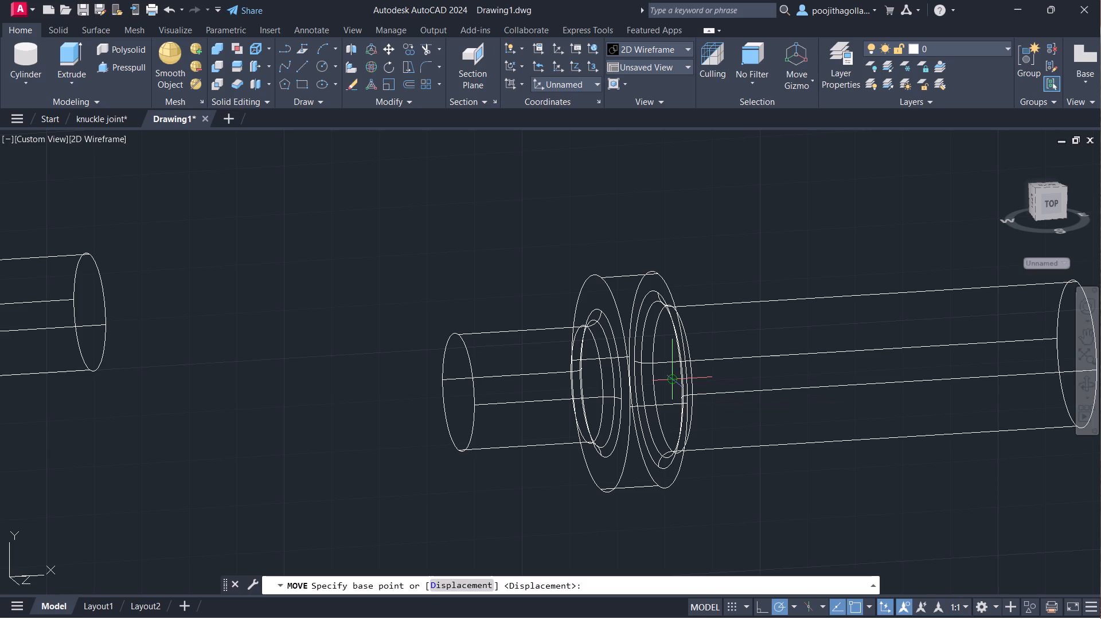
pyautogui.keyDown('shift'); pyautogui.middleClick(673, 410); pyautogui.keyUp('shift')
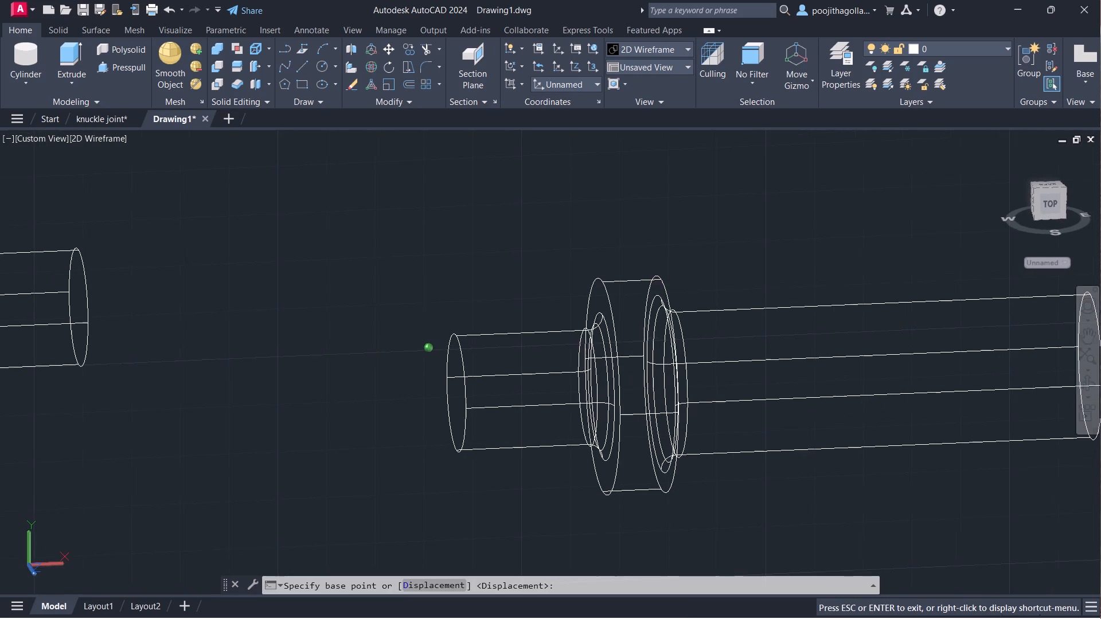
pyautogui.scroll(2, 659, 389)
pyautogui.scroll(-2, 648, 442)
pyautogui.click(650, 416)
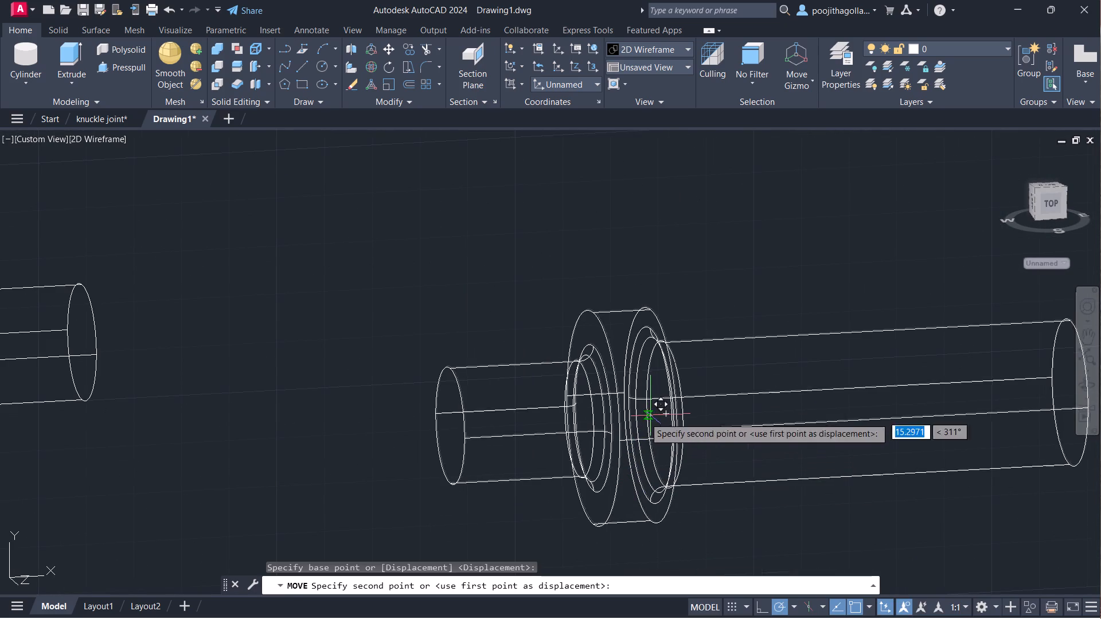
pyautogui.scroll(-2, 424, 421)
pyautogui.moveTo(380, 425); pyautogui.dragTo(738, 391, button='middle')
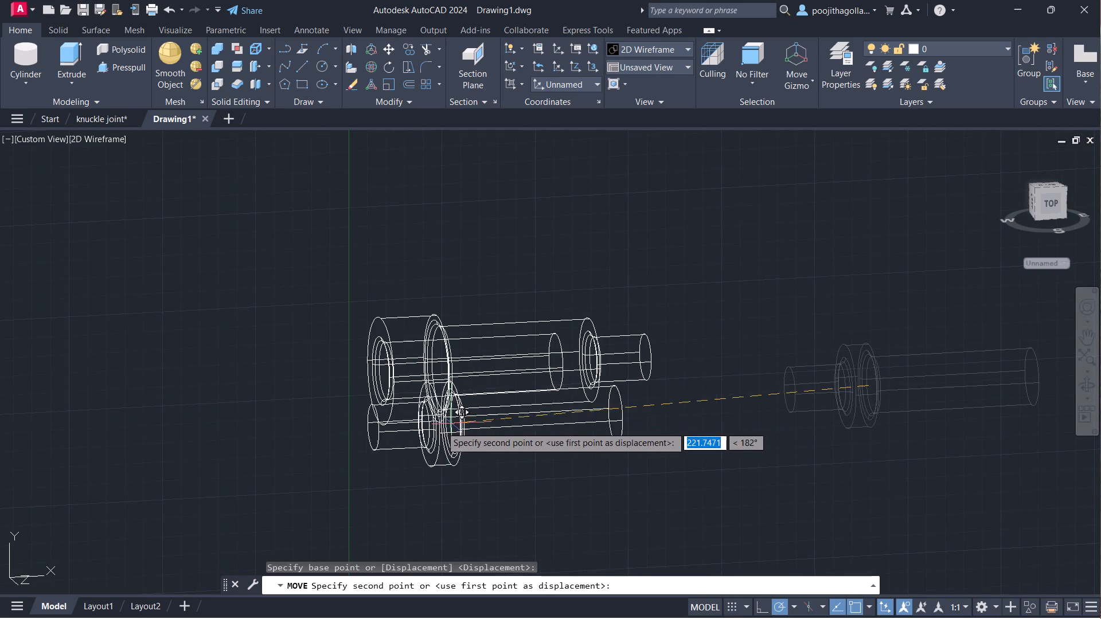
pyautogui.keyDown('shift'); pyautogui.moveTo(393, 444); pyautogui.dragTo(442, 439, button='middle'); pyautogui.keyUp('shift')
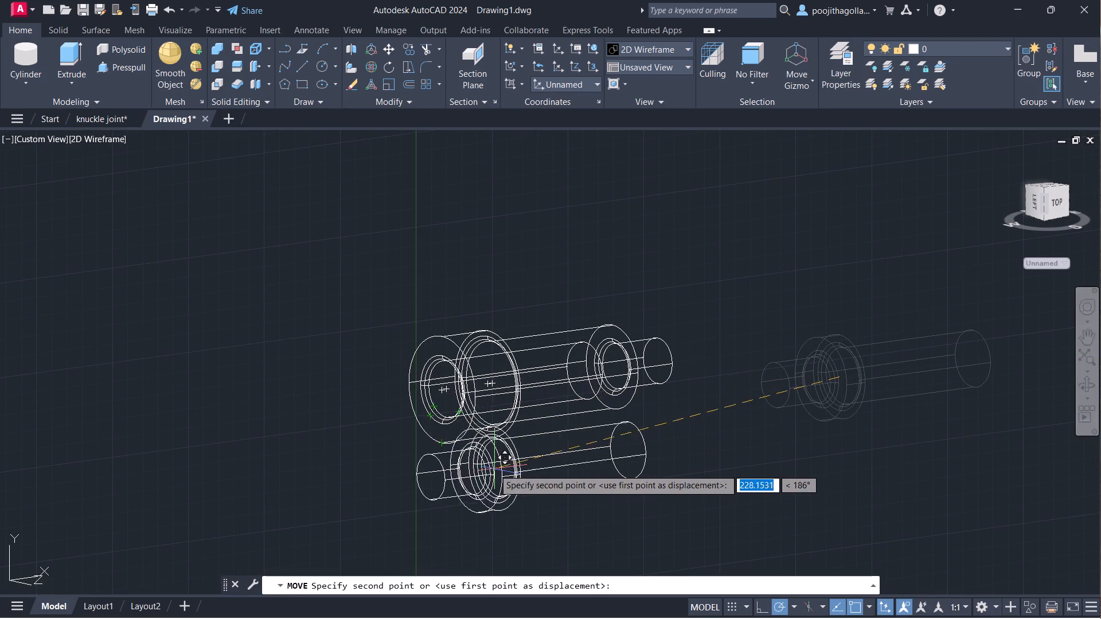
pyautogui.scroll(2, 494, 469)
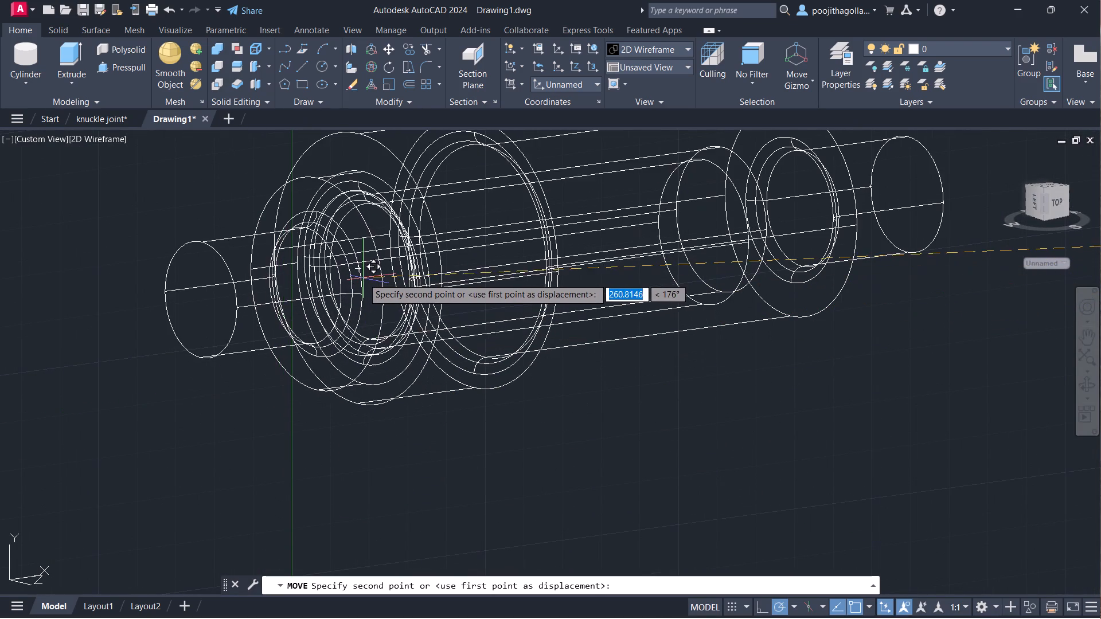
pyautogui.click(360, 269)
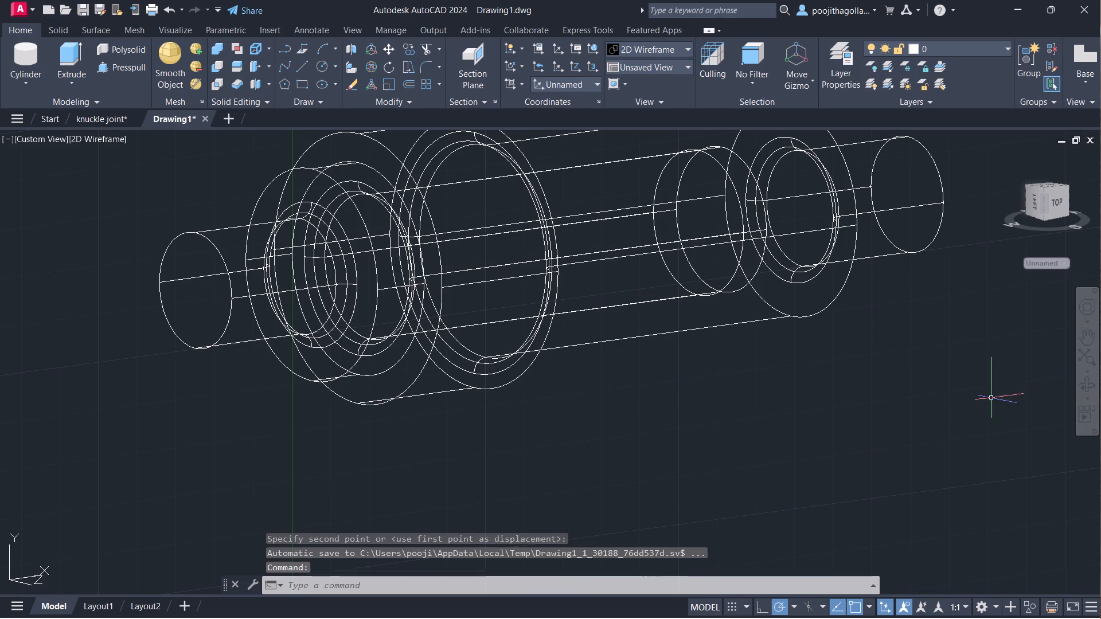
# Change the viewport's visual style from 2D Wireframe to Shades of Gray.
pyautogui.click(1088, 383)
pyautogui.moveTo(928, 372); pyautogui.dragTo(841, 388)
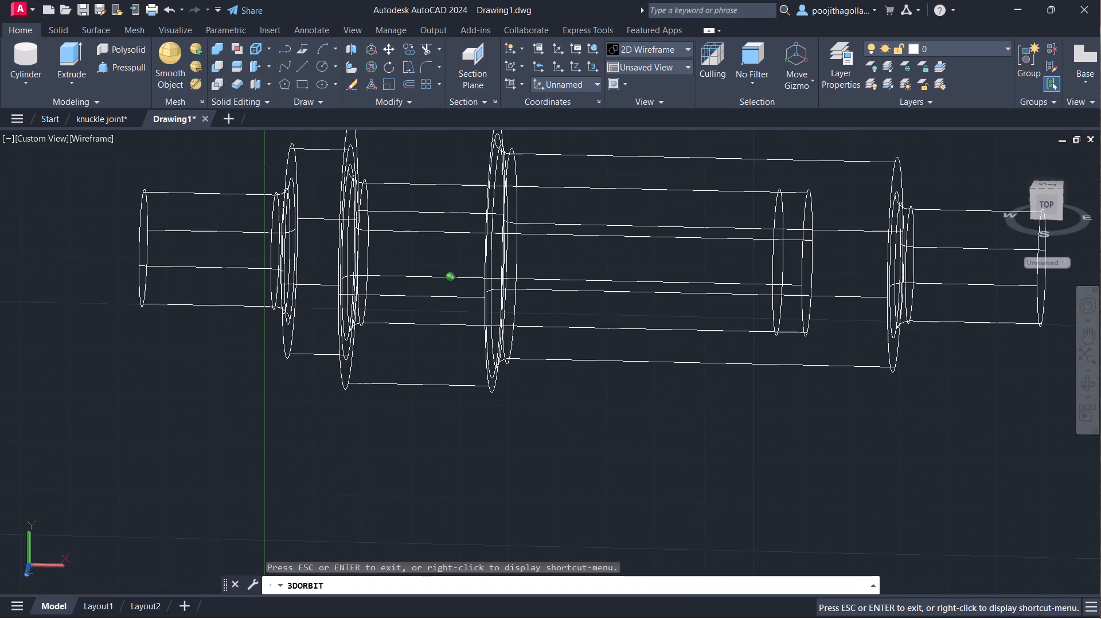
pyautogui.moveTo(841, 388); pyautogui.dragTo(855, 417)
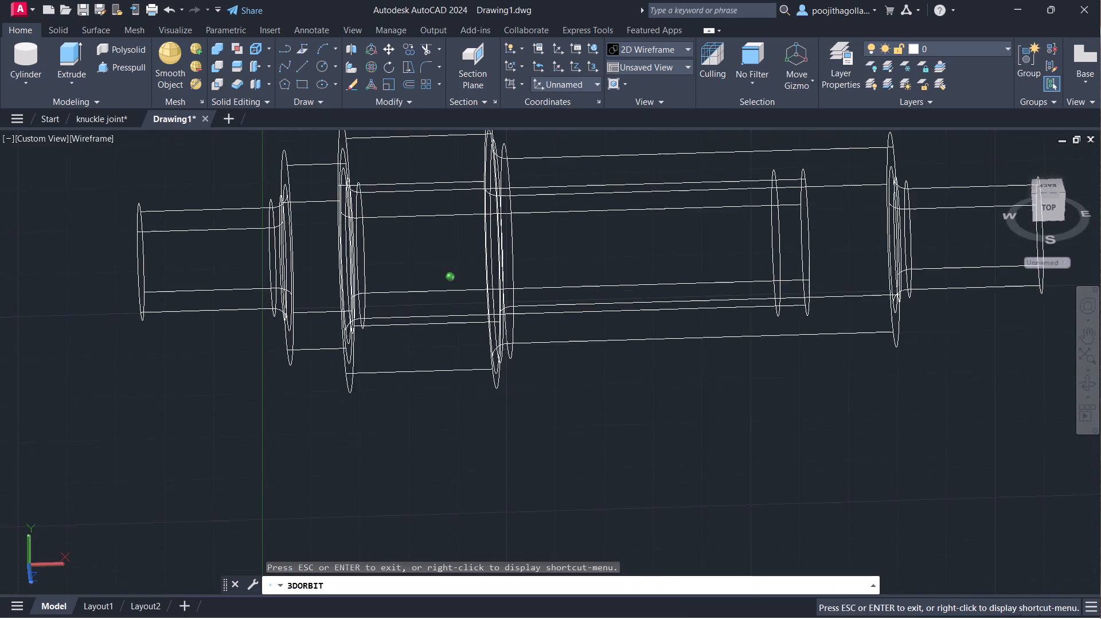
pyautogui.moveTo(855, 417); pyautogui.dragTo(865, 414)
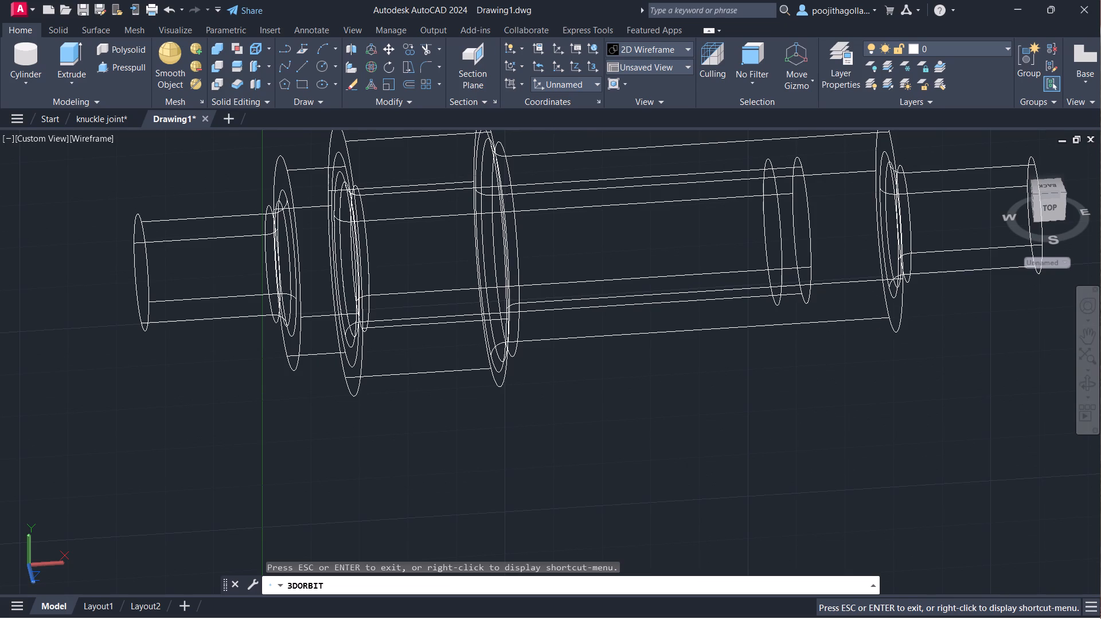
pyautogui.press('Escape')
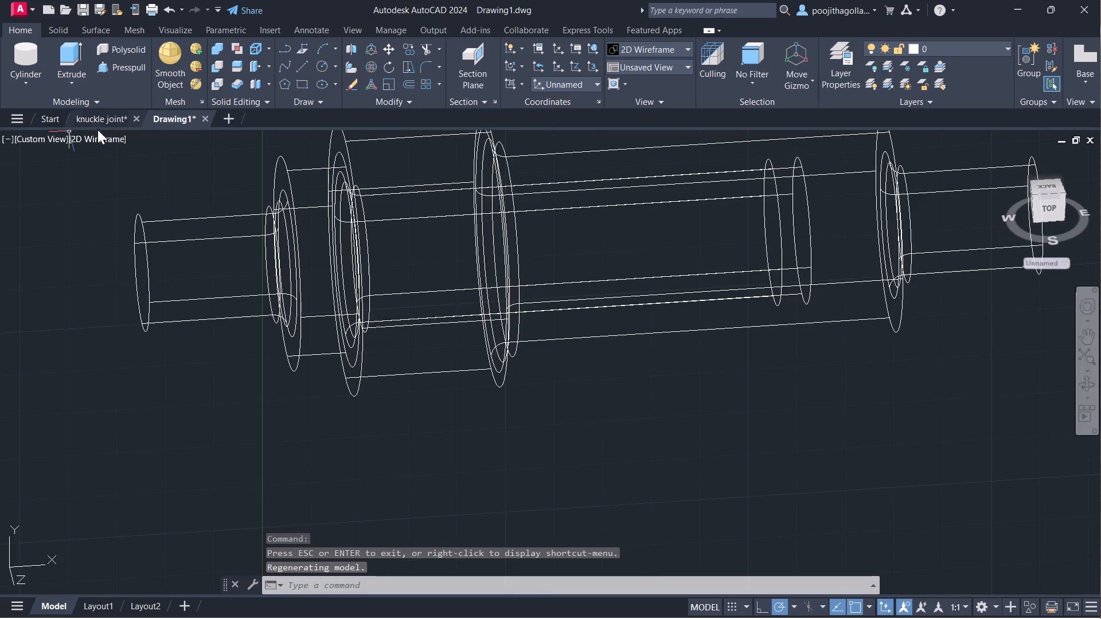
pyautogui.click(99, 141)
pyautogui.click(178, 267)
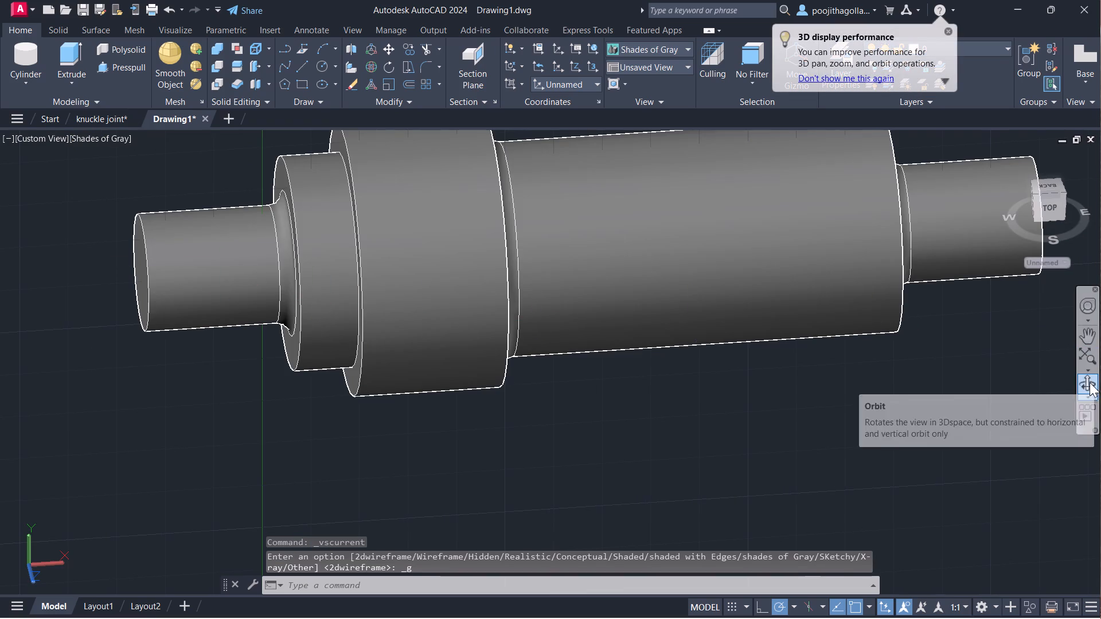
# Examine the shaded assembly from several angles, checking how the smaller shaft's collar seats against the larger body.
pyautogui.click(1090, 382)
pyautogui.scroll(-2, 751, 252)
pyautogui.moveTo(700, 272); pyautogui.dragTo(745, 377, button='middle')
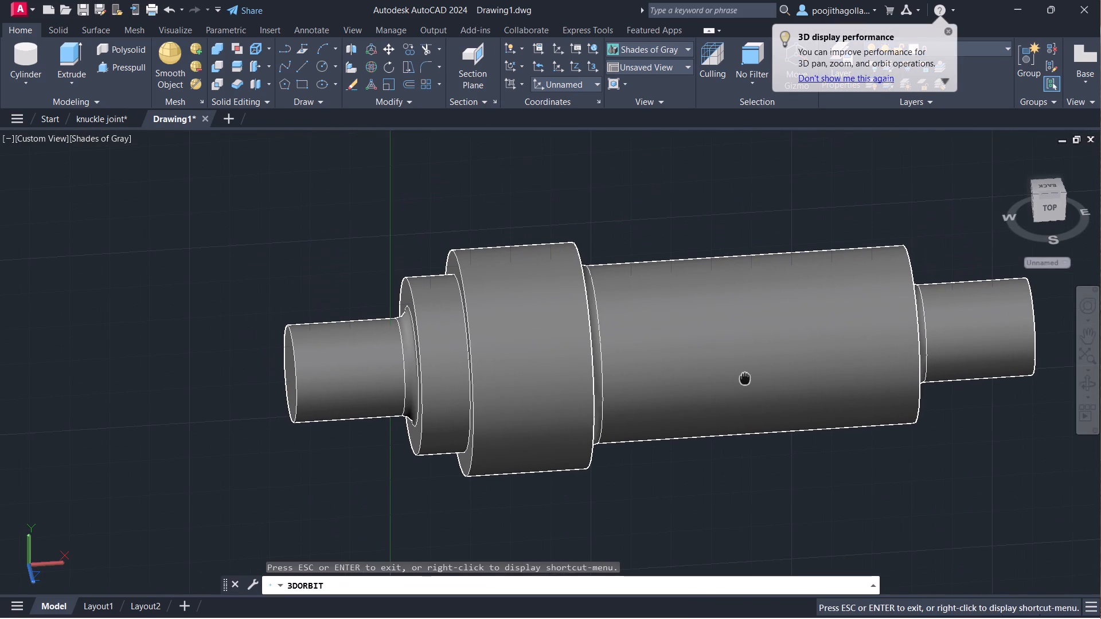
pyautogui.press('Escape')
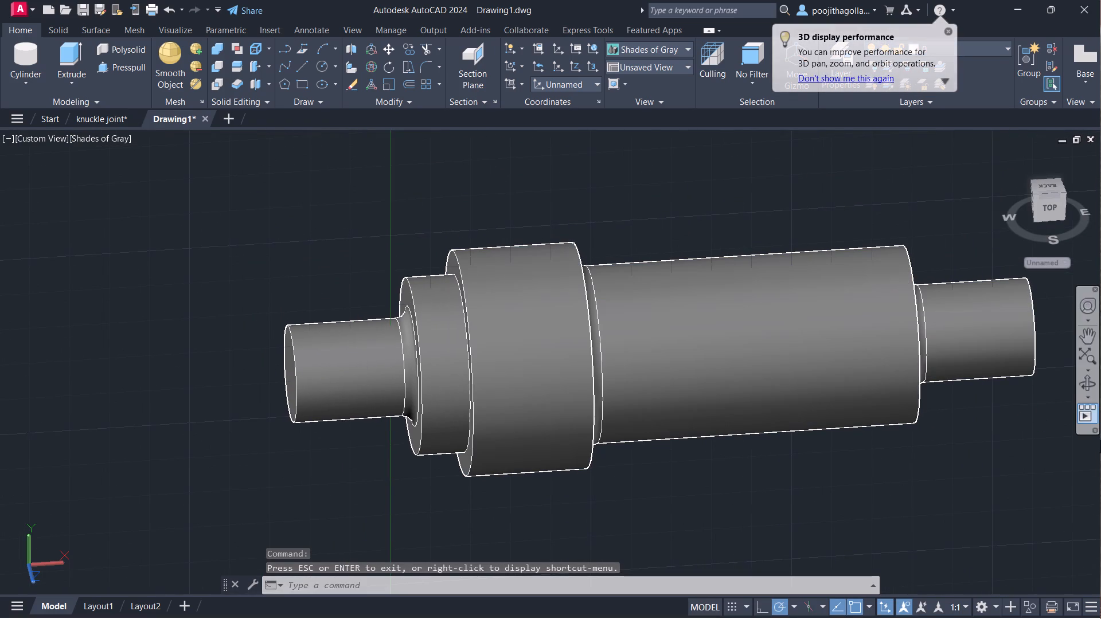
pyautogui.click(1090, 385)
pyautogui.moveTo(640, 439); pyautogui.dragTo(710, 420)
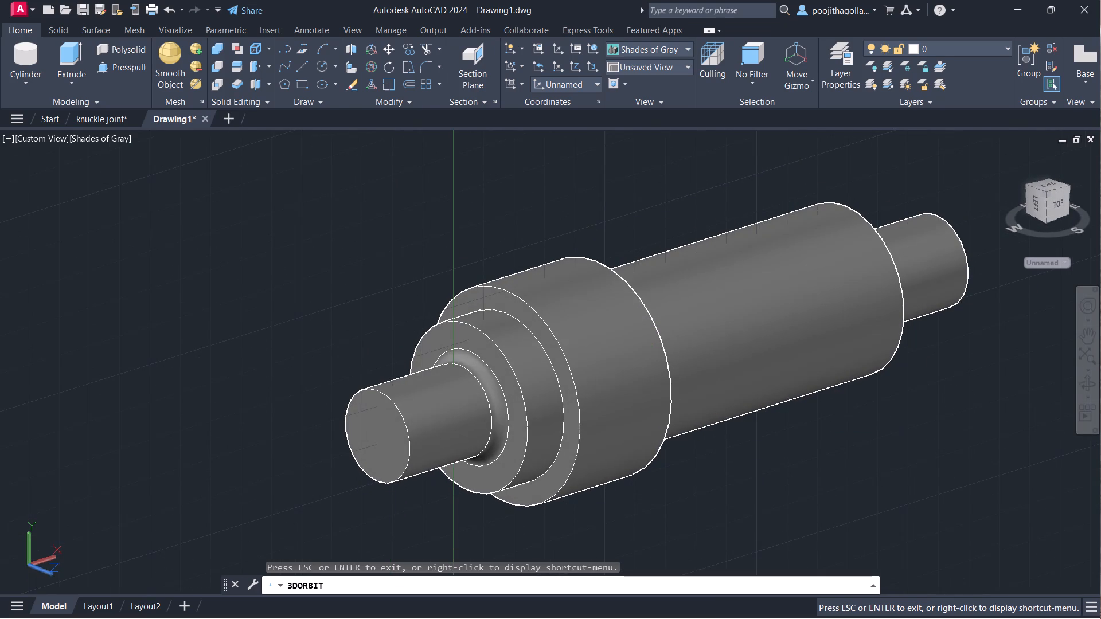
pyautogui.press('Escape')
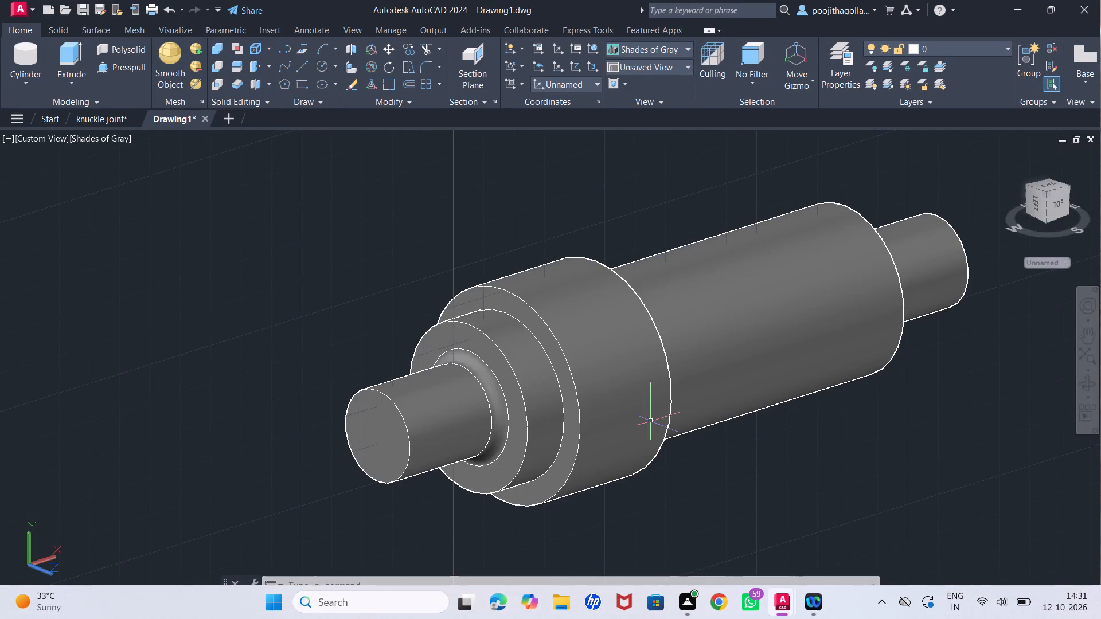
pyautogui.scroll(-1, 912, 456)
pyautogui.moveTo(919, 459); pyautogui.dragTo(840, 408, button='middle')
pyautogui.scroll(1, 745, 362)
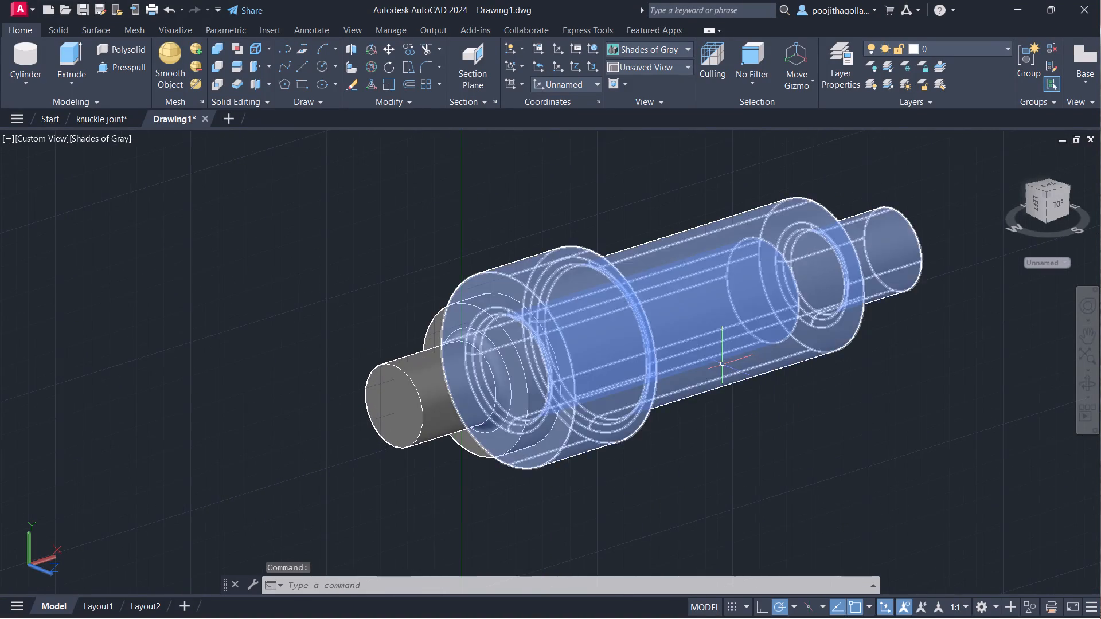
pyautogui.moveTo(723, 365); pyautogui.dragTo(754, 425, button='middle')
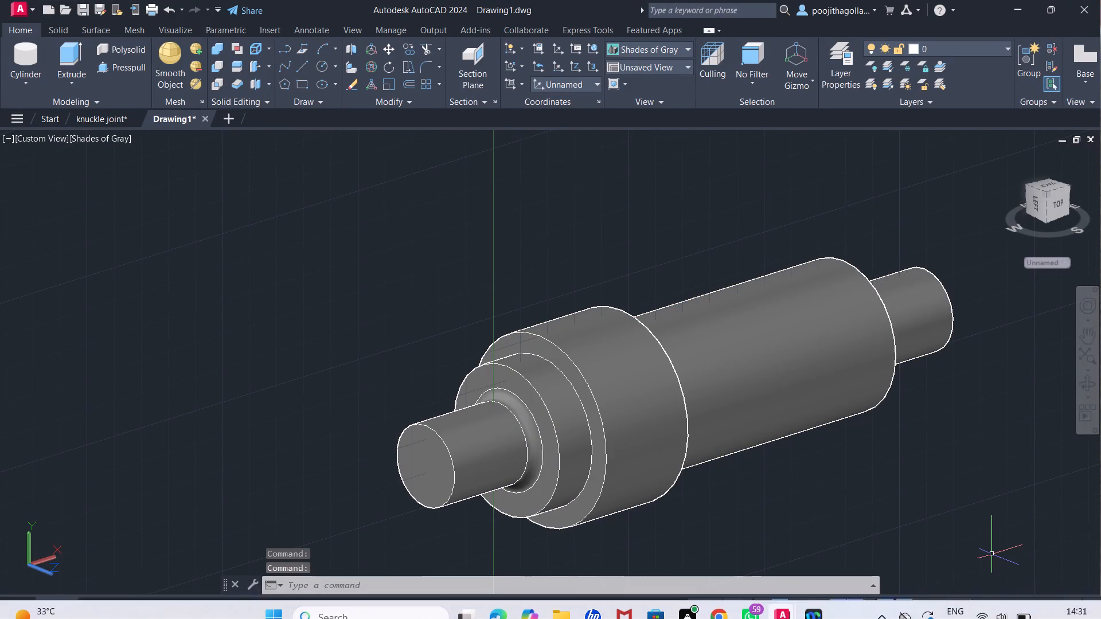
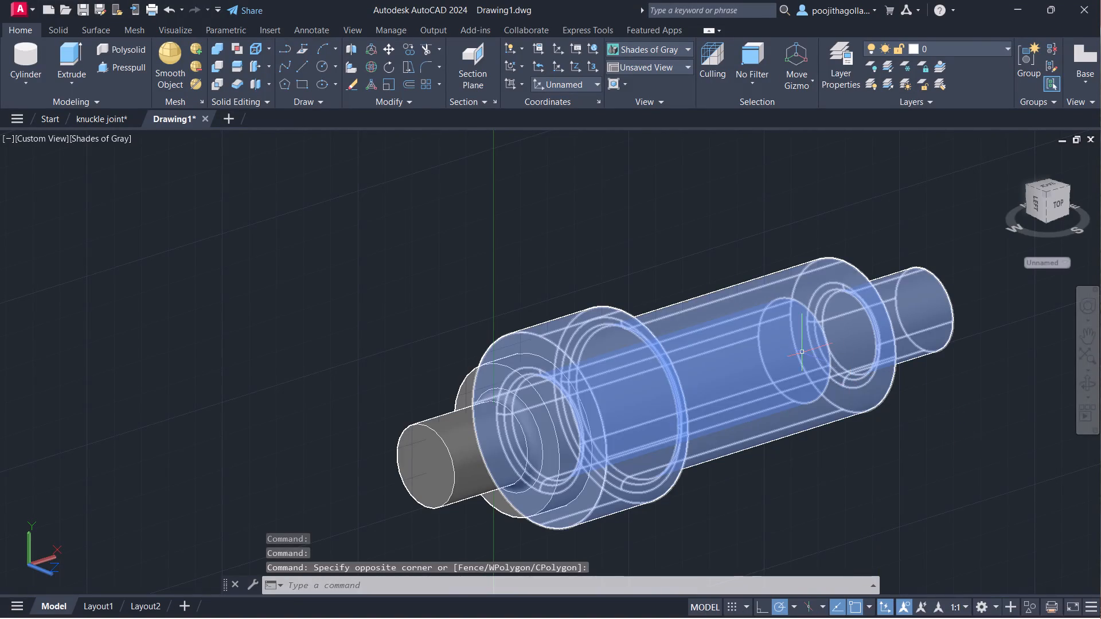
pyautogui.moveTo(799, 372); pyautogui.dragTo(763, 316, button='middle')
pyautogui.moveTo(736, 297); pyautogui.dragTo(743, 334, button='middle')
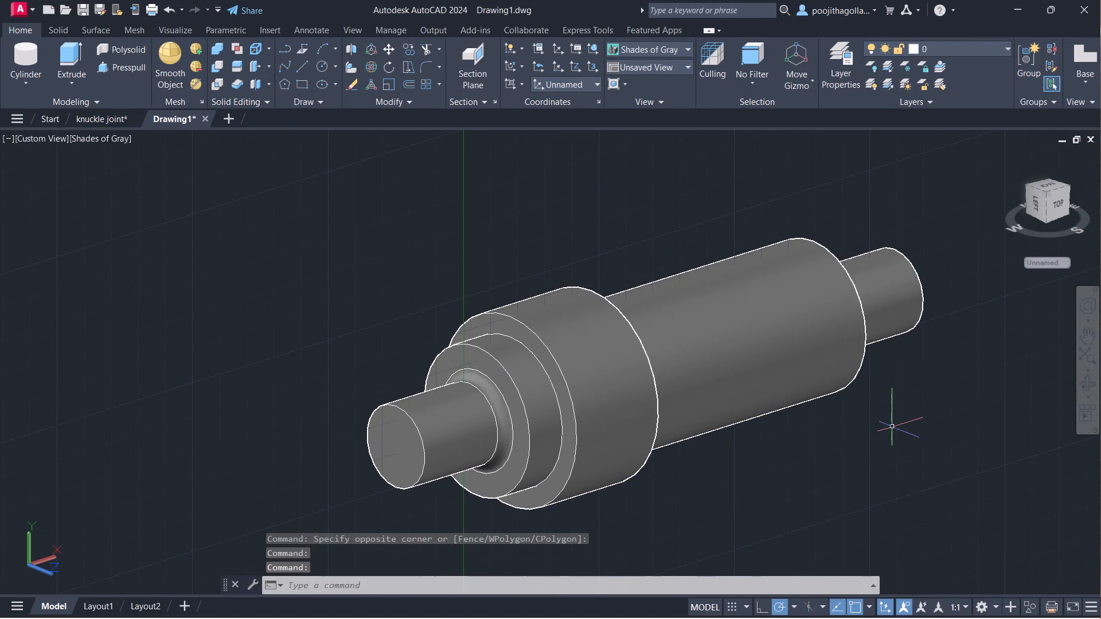
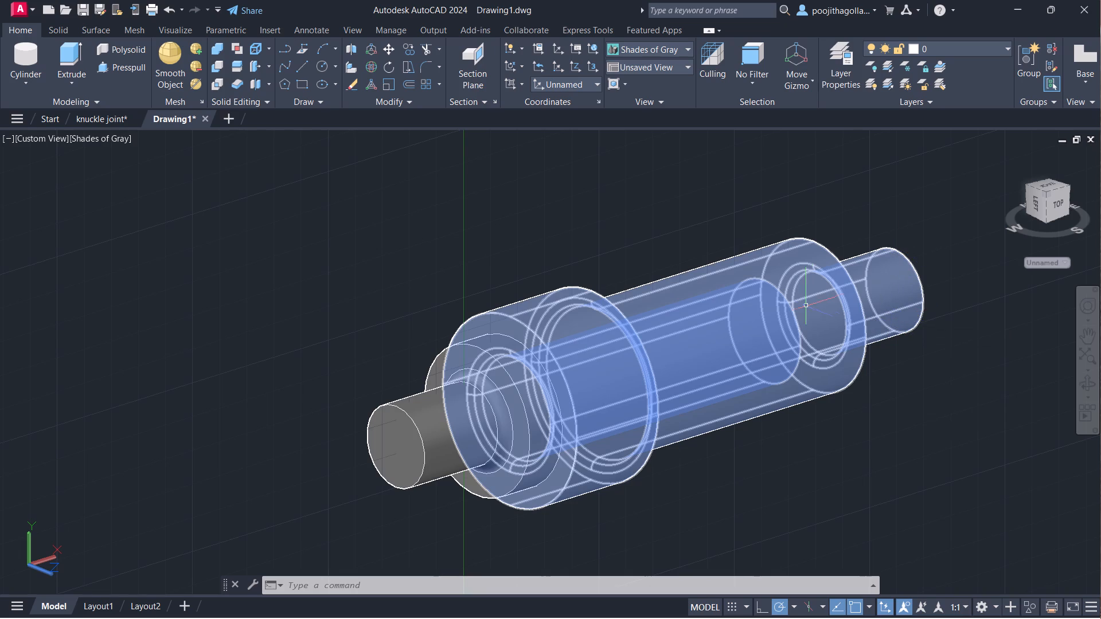
# Examine the shaded shaft assembly close up and from different angles around the collars and both shaft ends.
pyautogui.scroll(-1, 983, 479)
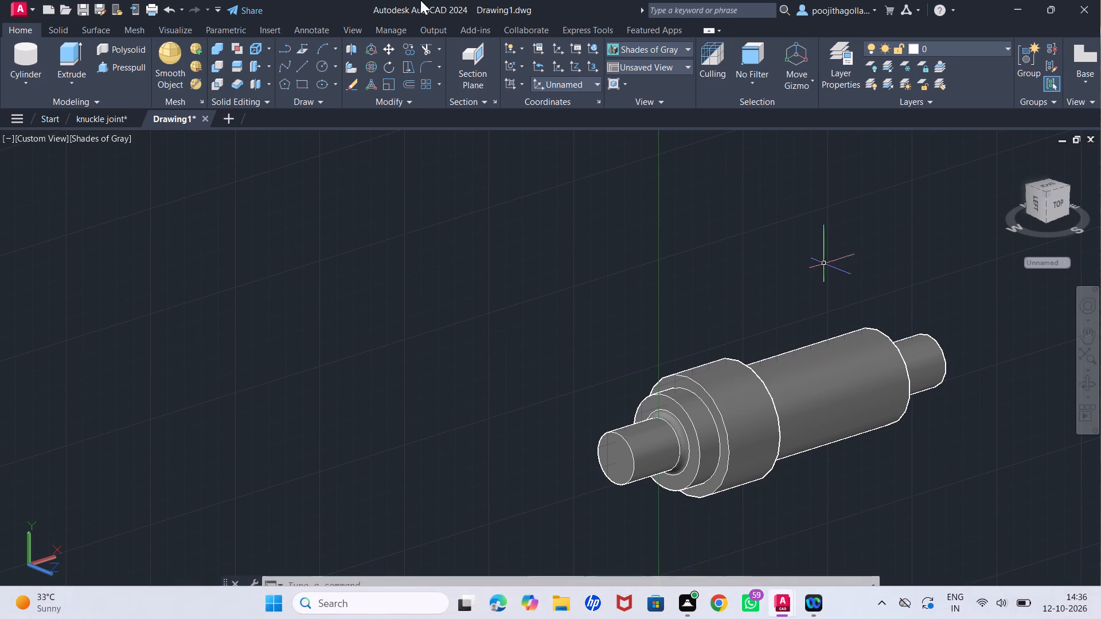
pyautogui.scroll(-1, 674, 331)
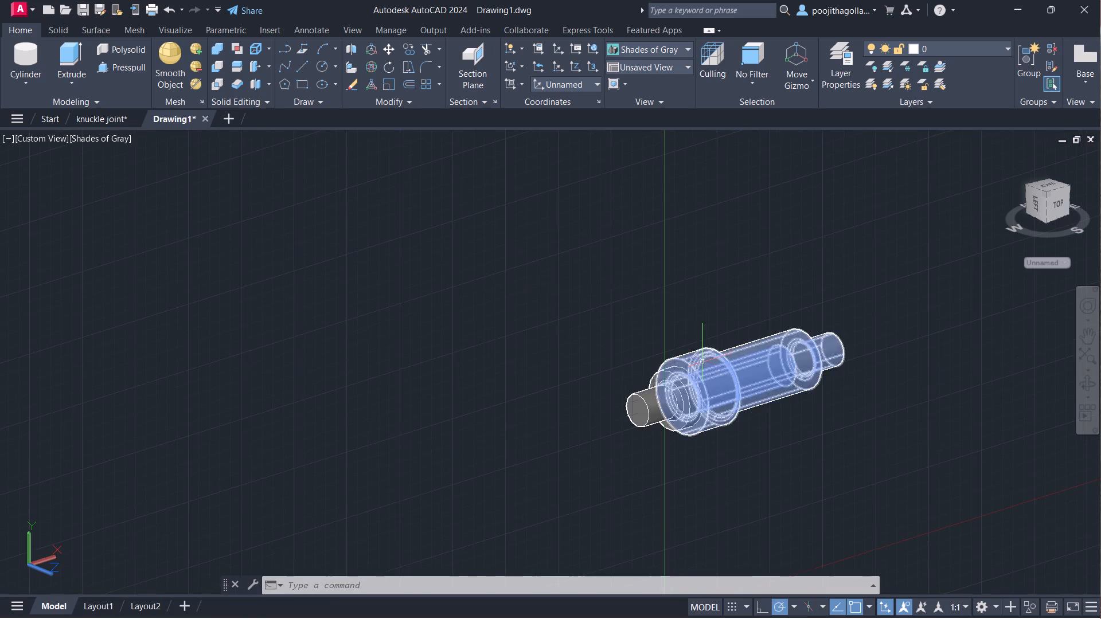
pyautogui.moveTo(708, 365); pyautogui.dragTo(570, 344, button='middle')
pyautogui.scroll(3, 524, 359)
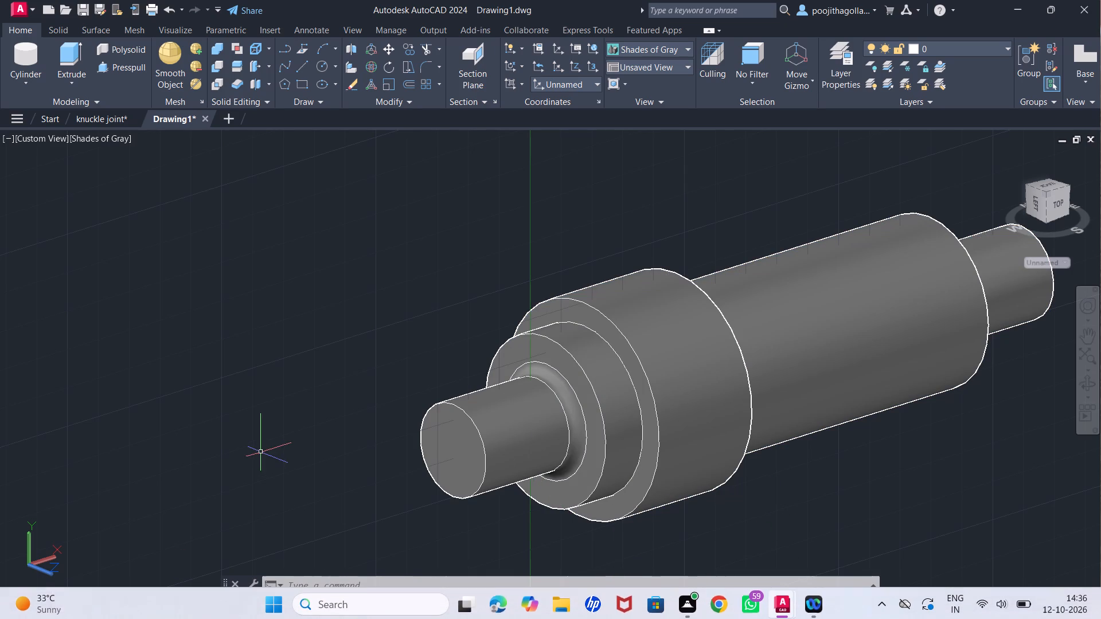
pyautogui.scroll(-1, 739, 462)
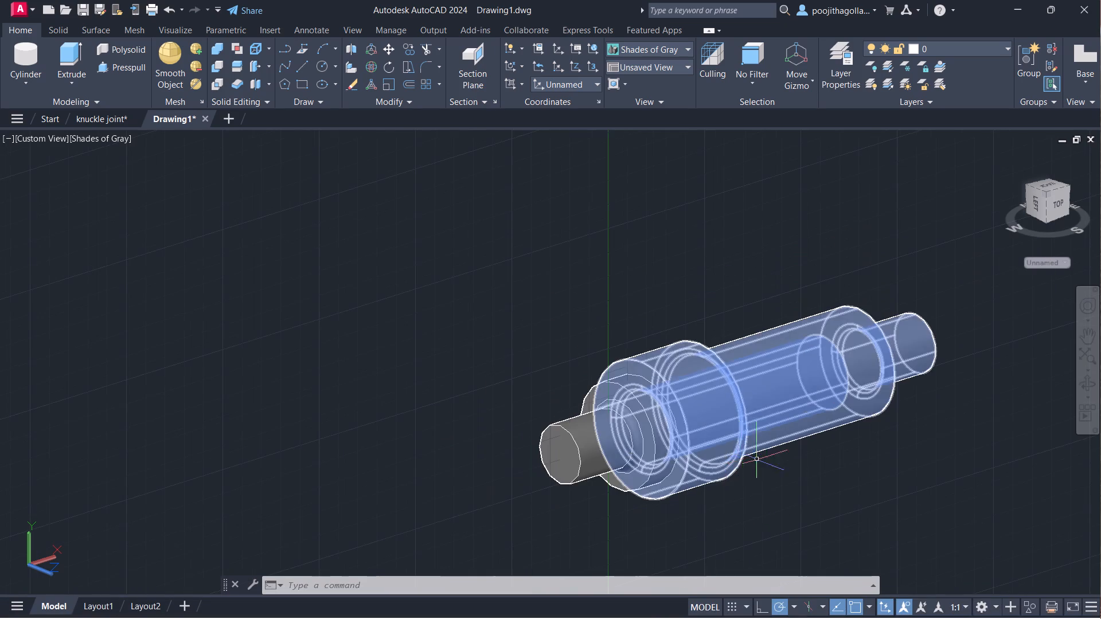
pyautogui.moveTo(767, 460); pyautogui.dragTo(620, 424, button='middle')
pyautogui.scroll(1, 604, 420)
pyautogui.moveTo(599, 417); pyautogui.dragTo(605, 450, button='middle')
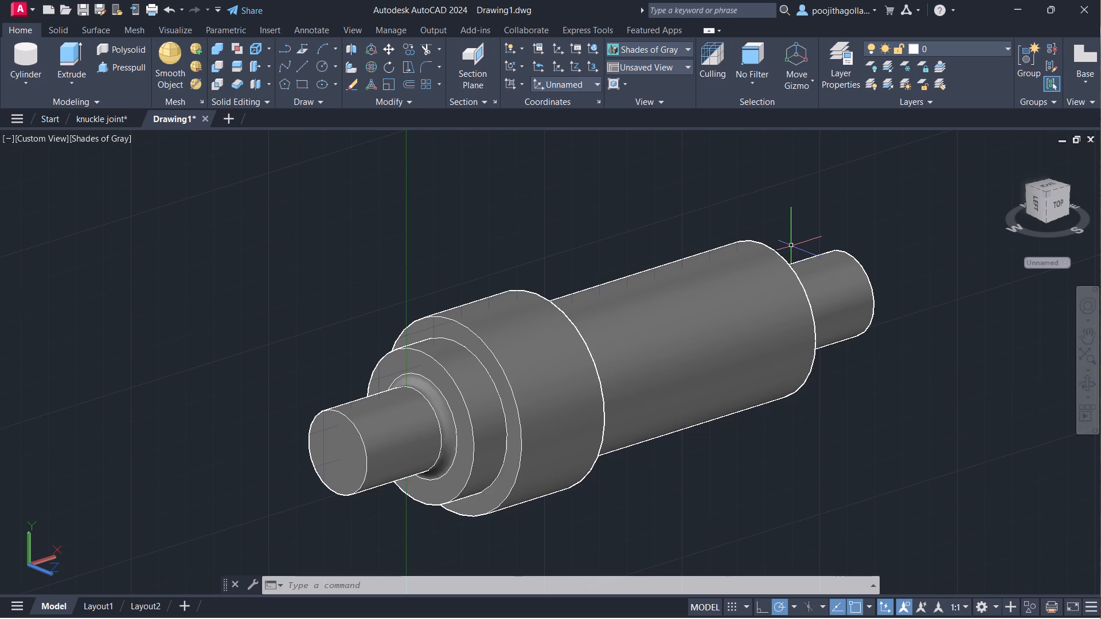
pyautogui.moveTo(611, 335); pyautogui.dragTo(608, 327, button='middle')
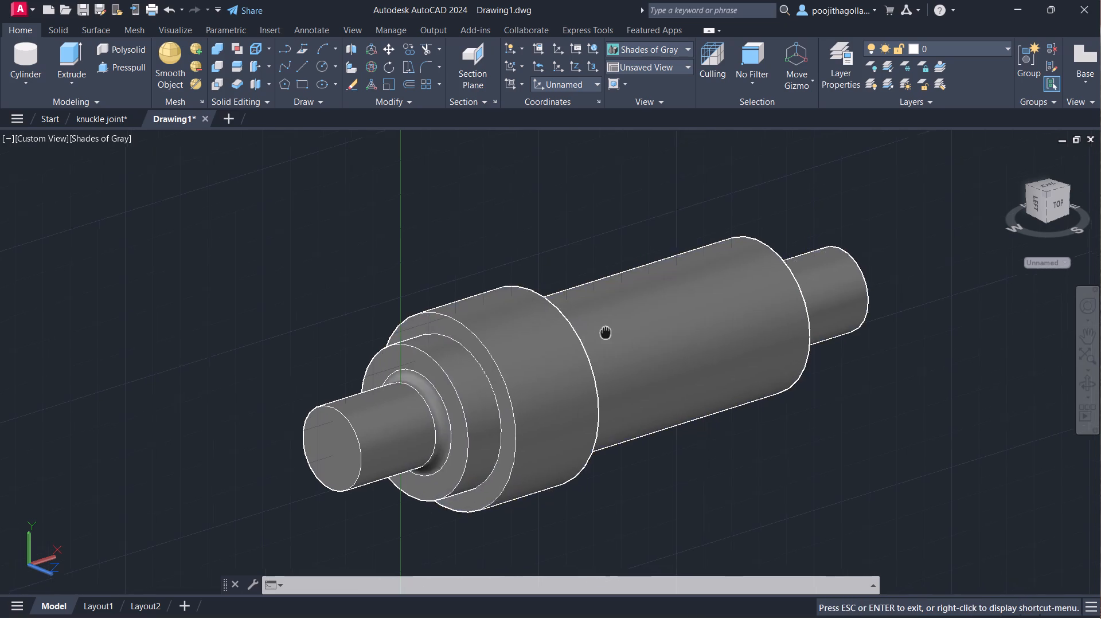
pyautogui.moveTo(608, 327); pyautogui.dragTo(656, 279, button='middle')
pyautogui.scroll(-1, 665, 283)
pyautogui.click(1098, 379)
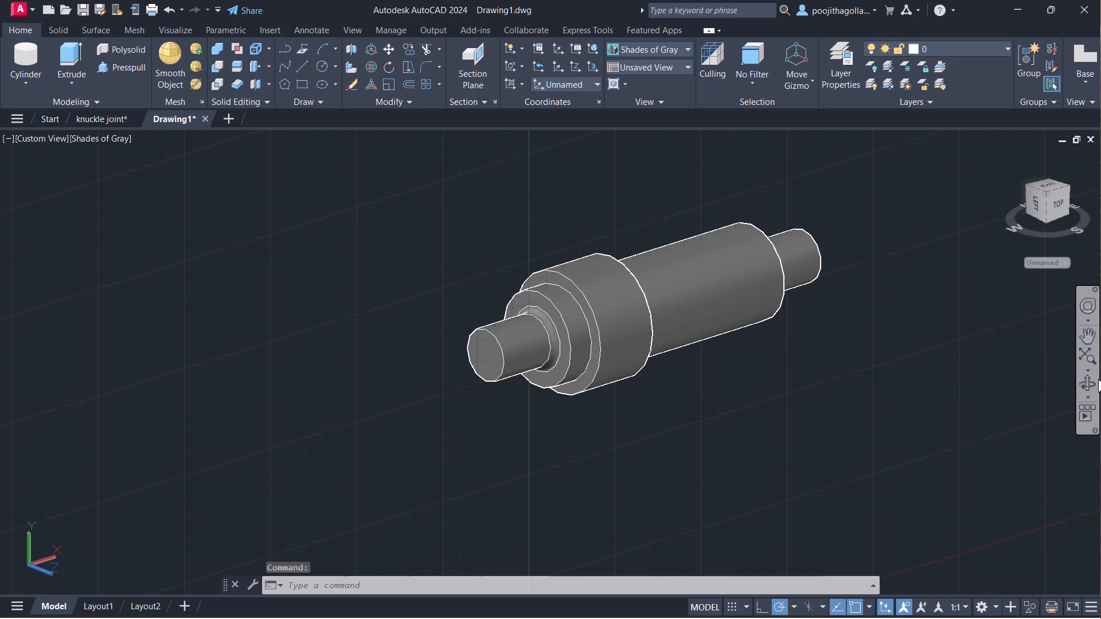
pyautogui.click(1090, 385)
pyautogui.moveTo(963, 323); pyautogui.dragTo(912, 327)
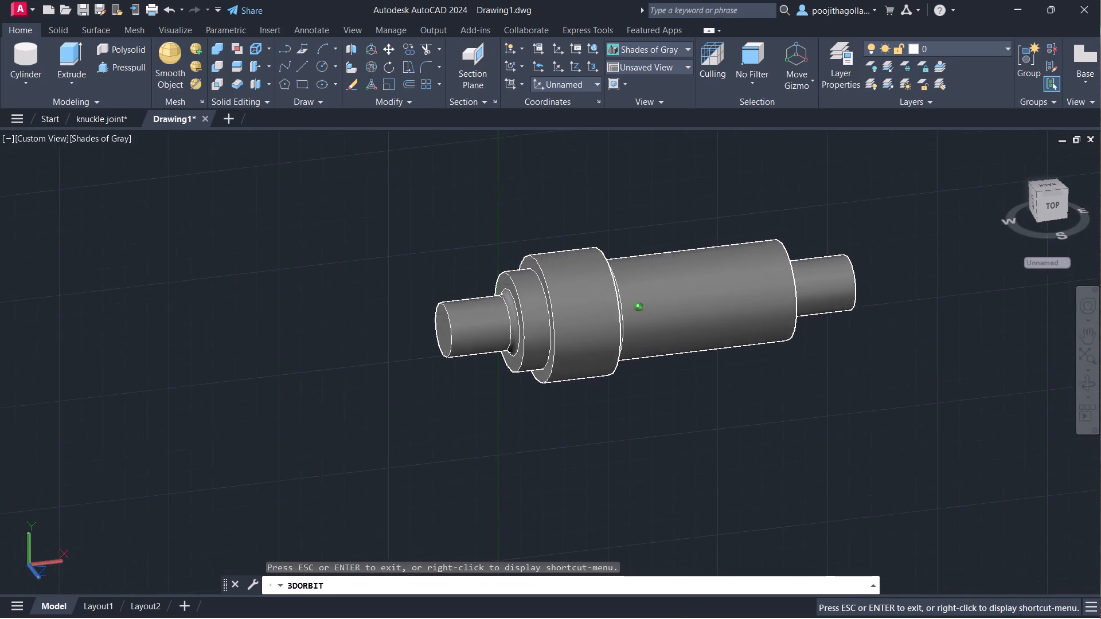
pyautogui.moveTo(912, 327); pyautogui.dragTo(905, 326)
pyautogui.moveTo(789, 346); pyautogui.dragTo(829, 362, button='middle')
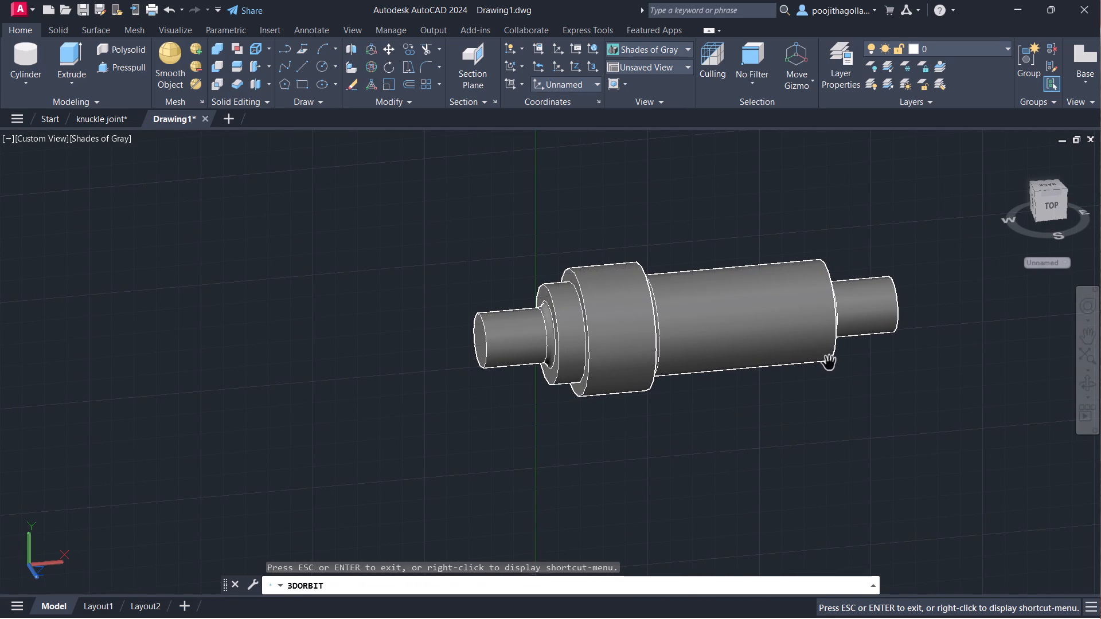
pyautogui.press('Escape')
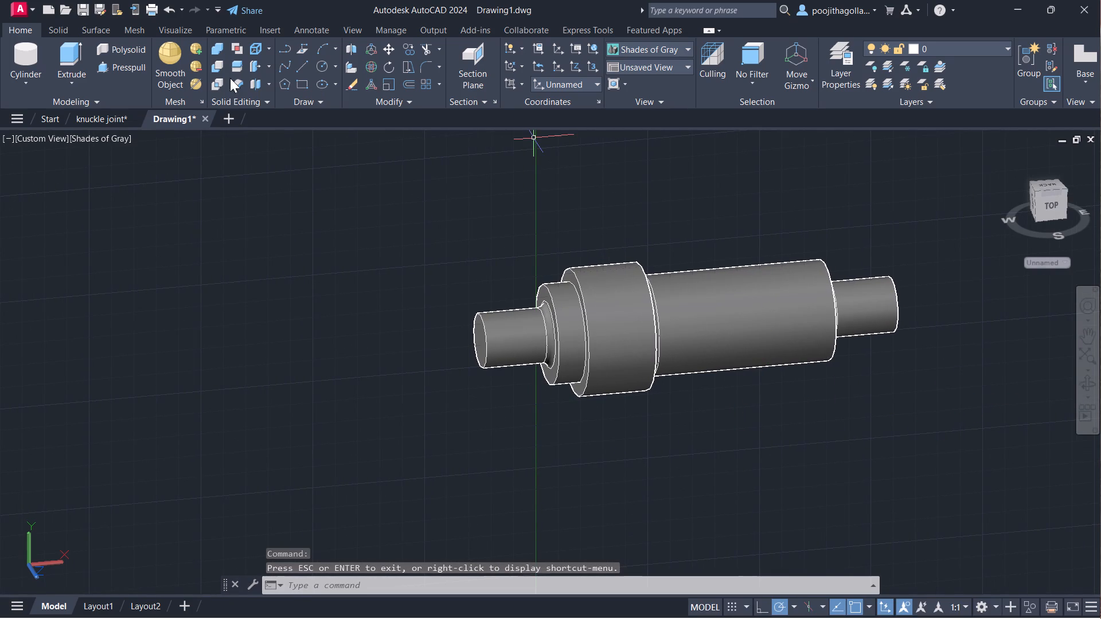
# Change the visual style to 2D Wireframe.
pyautogui.click(86, 140)
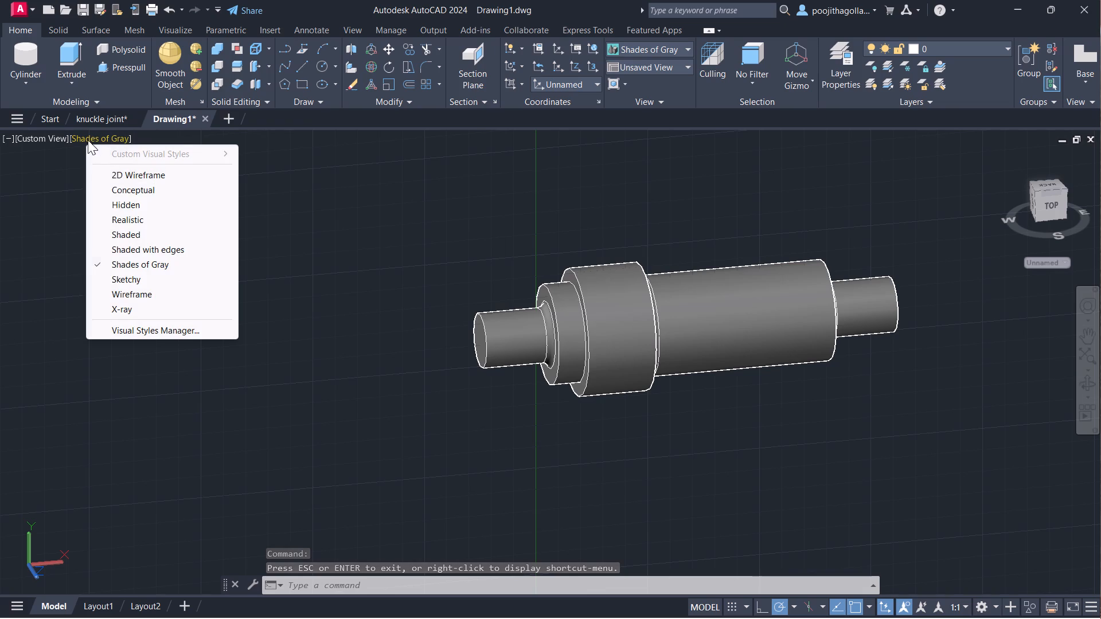
pyautogui.click(139, 175)
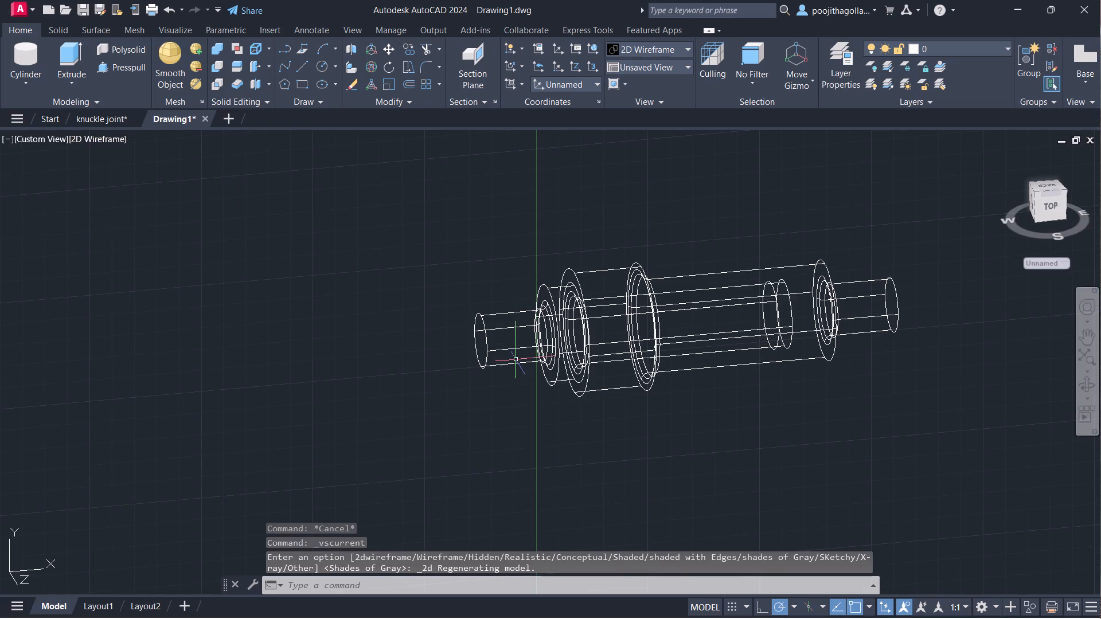
# Move the tapered bar and its short line from that line's midpoint to the center of the large collar's face adjoining the long body.
pyautogui.scroll(-2, 516, 359)
pyautogui.scroll(-2, 571, 428)
pyautogui.moveTo(596, 455); pyautogui.dragTo(600, 342, button='middle')
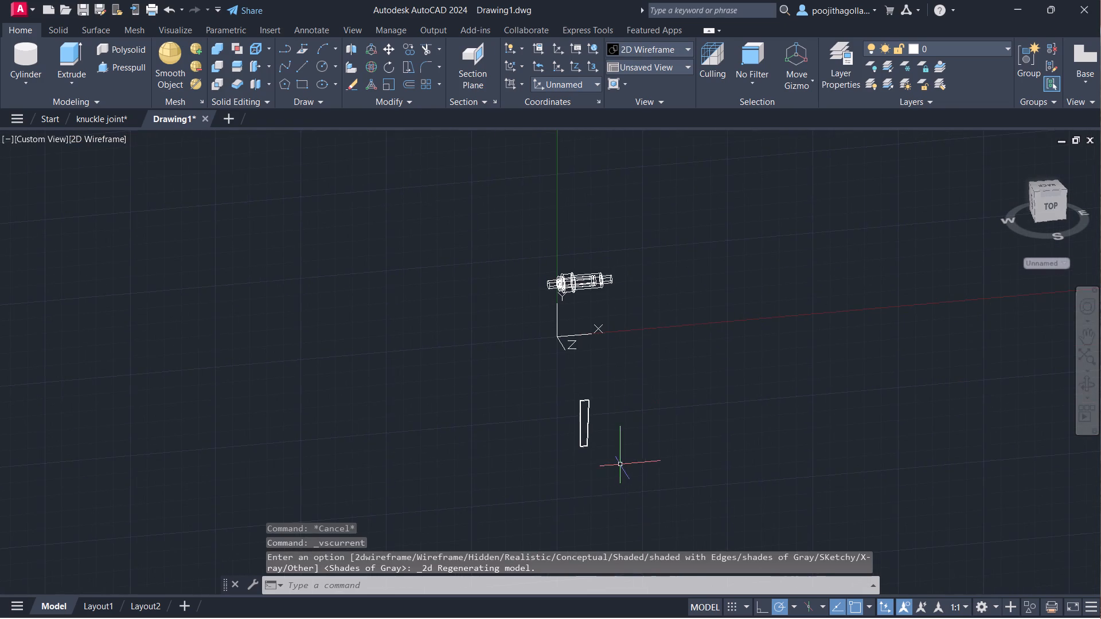
pyautogui.scroll(3, 622, 455)
pyautogui.press('m')
pyautogui.press('Return')
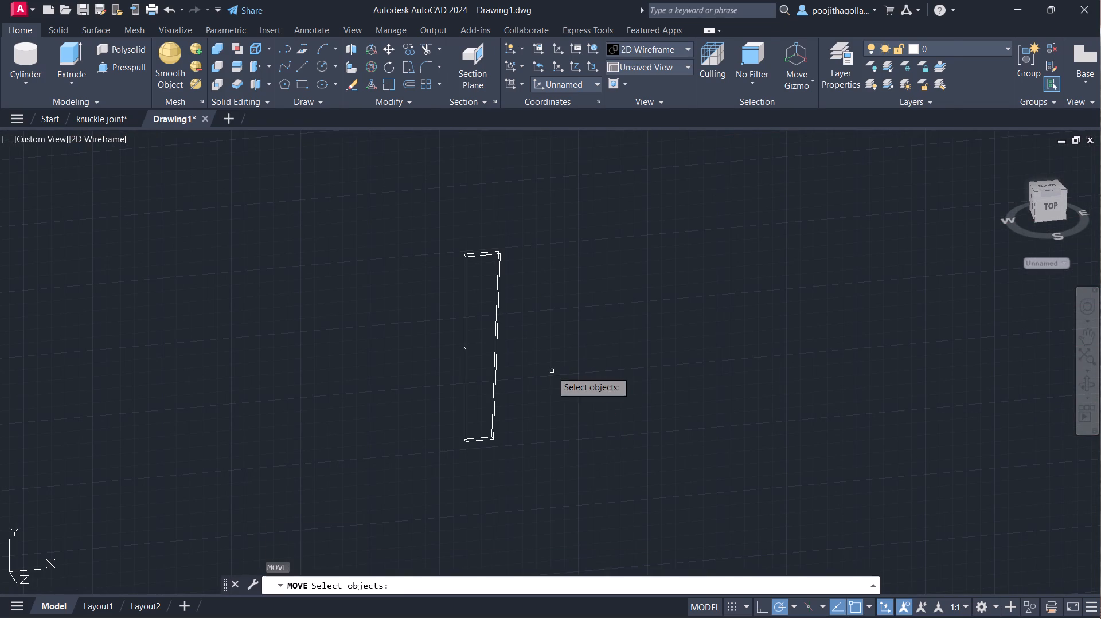
pyautogui.click(556, 309)
pyautogui.click(397, 416)
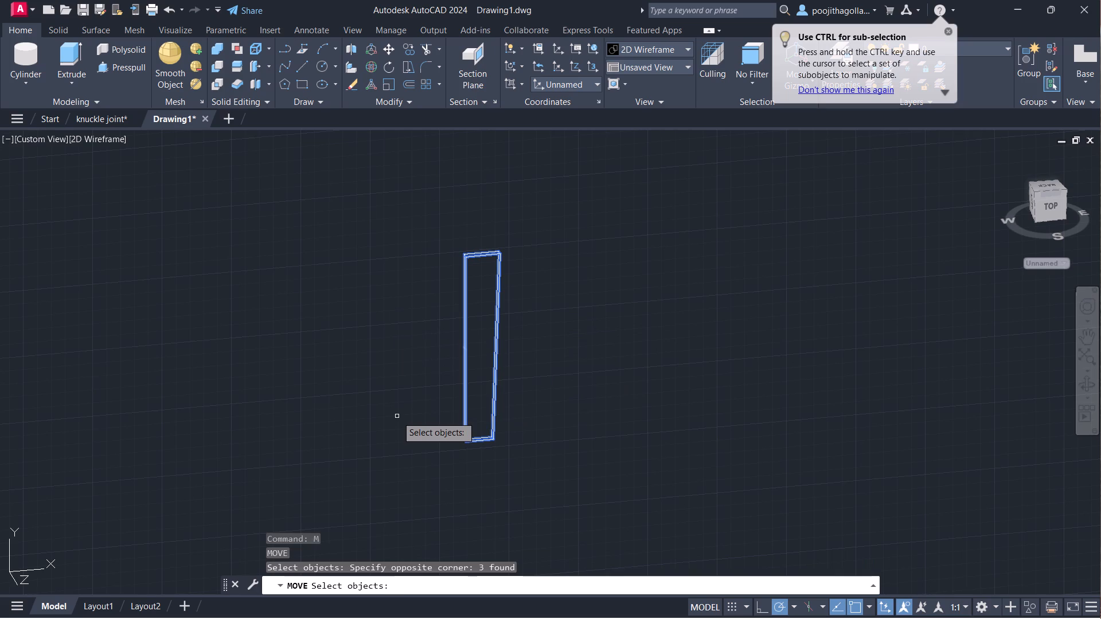
pyautogui.press('Return')
pyautogui.scroll(3, 451, 382)
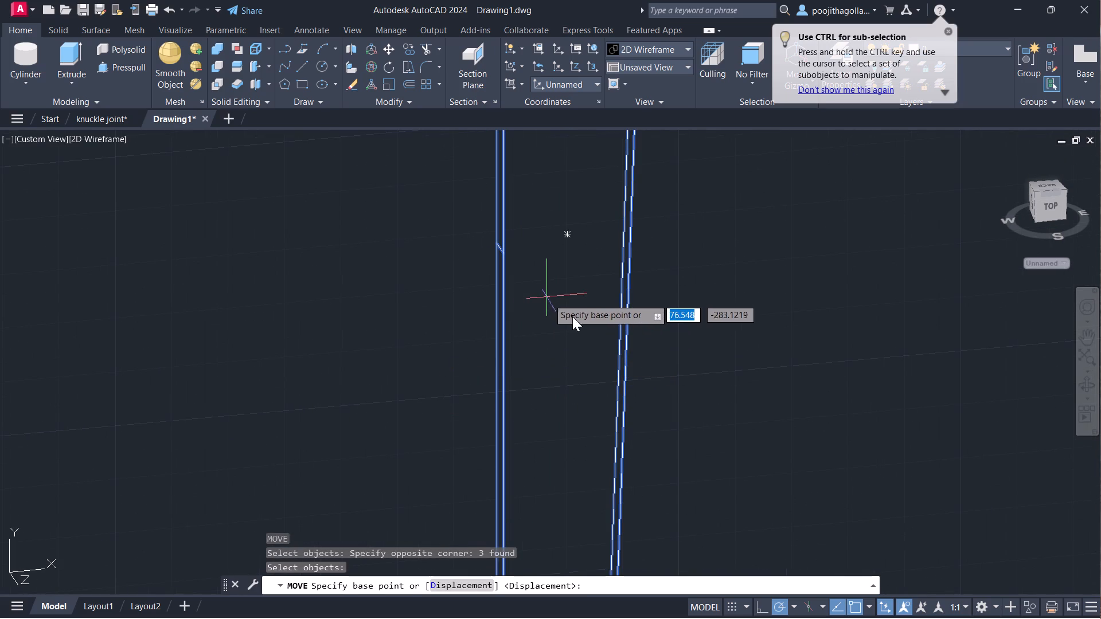
pyautogui.click(1083, 389)
pyautogui.moveTo(788, 336); pyautogui.dragTo(697, 324)
pyautogui.press('Escape')
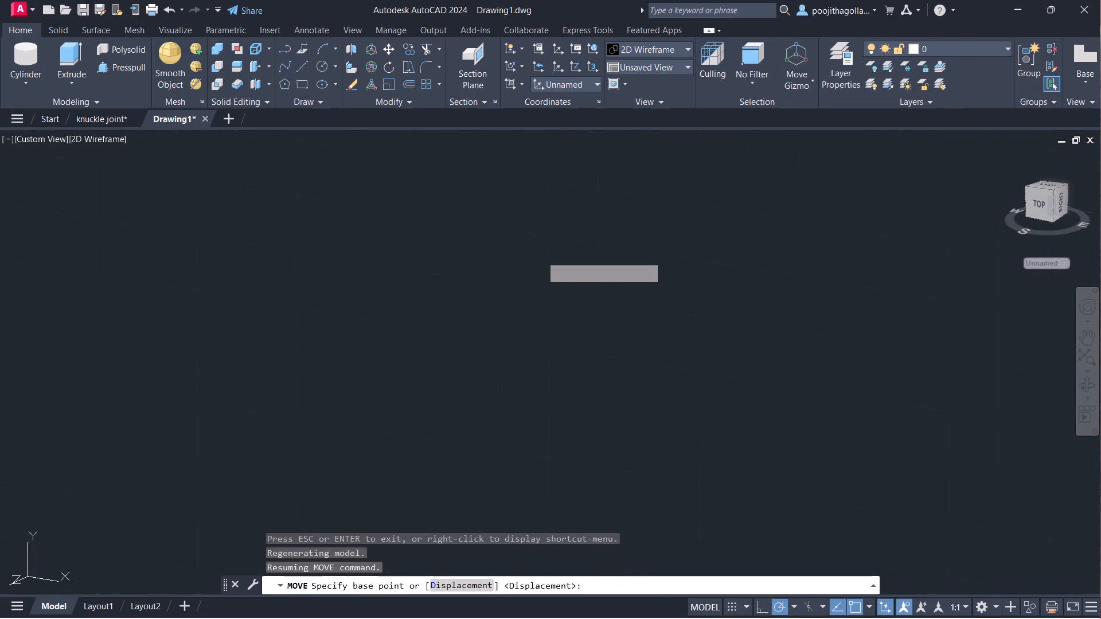
pyautogui.scroll(1, 499, 254)
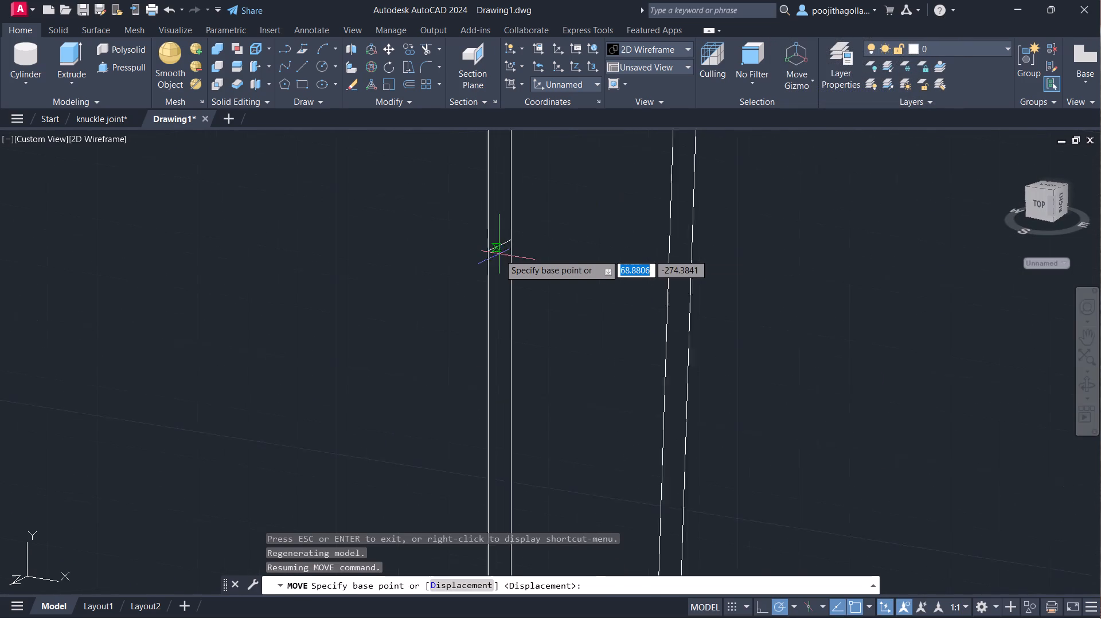
pyautogui.scroll(2, 499, 254)
pyautogui.click(497, 237)
pyautogui.scroll(-3, 497, 237)
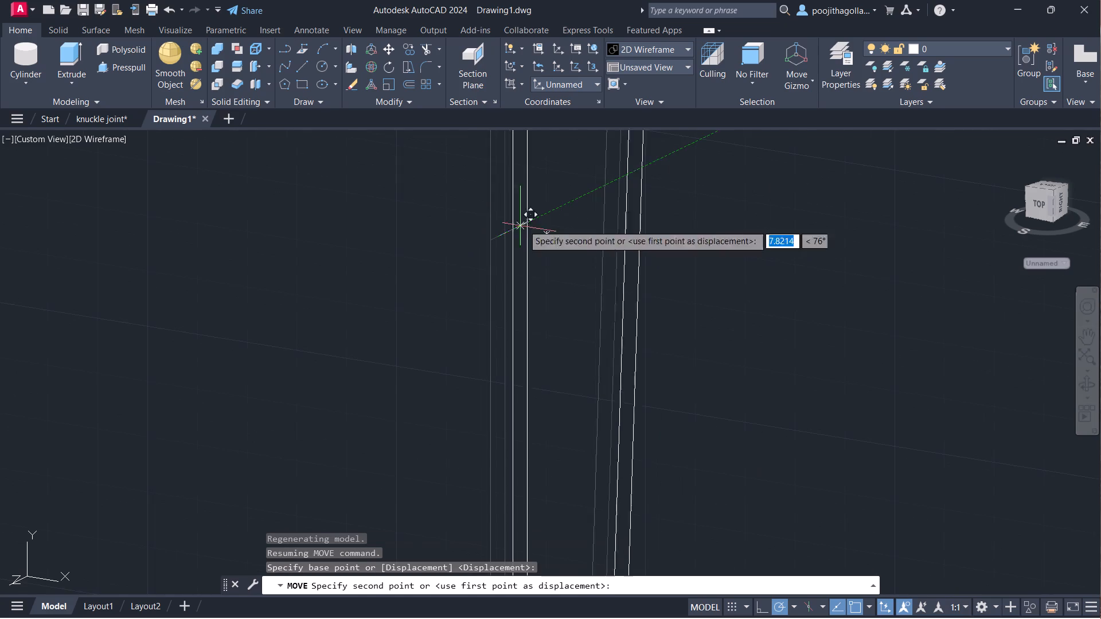
pyautogui.scroll(-2, 540, 215)
pyautogui.moveTo(550, 239); pyautogui.dragTo(536, 449, button='middle')
pyautogui.moveTo(577, 241); pyautogui.dragTo(655, 410, button='middle')
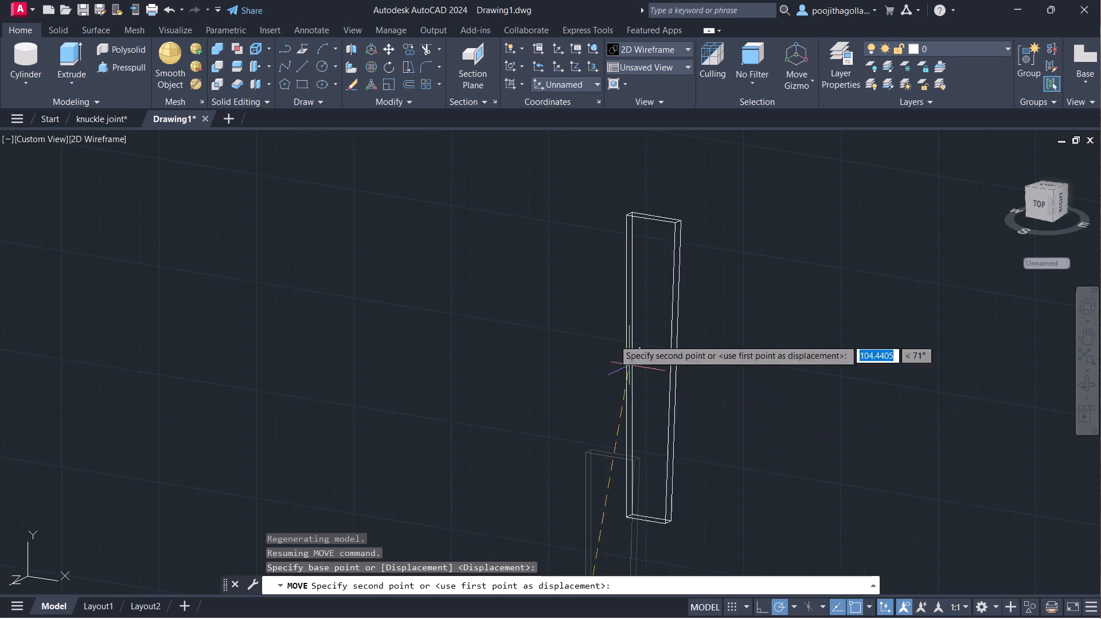
pyautogui.scroll(-3, 577, 287)
pyautogui.moveTo(580, 216); pyautogui.dragTo(772, 543, button='middle')
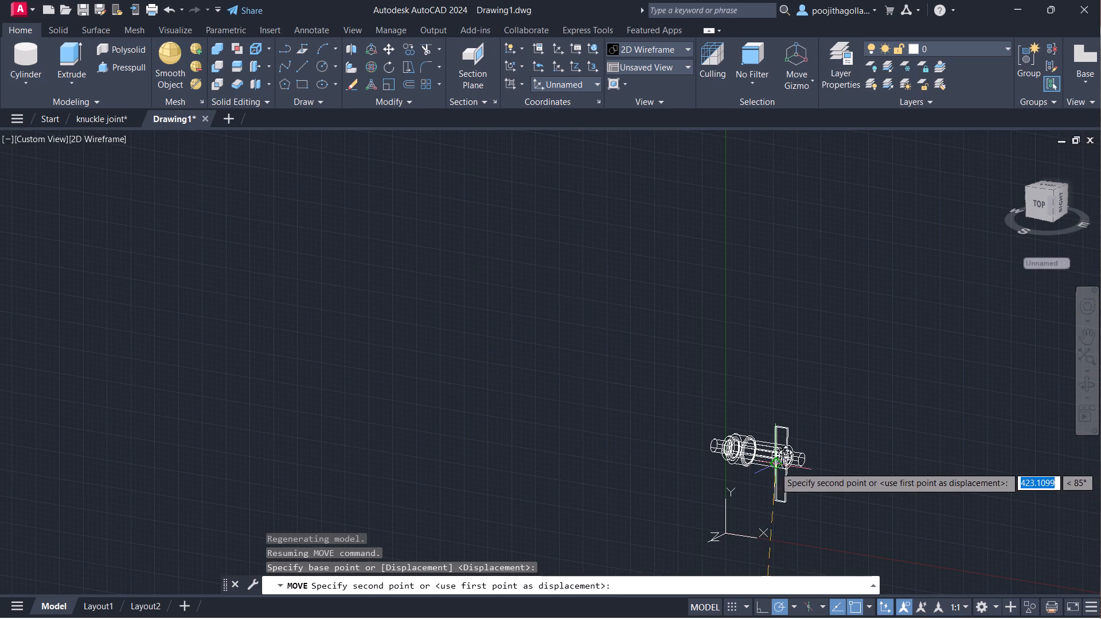
pyautogui.keyDown('shift'); pyautogui.moveTo(751, 464); pyautogui.dragTo(850, 443, button='middle'); pyautogui.keyUp('shift')
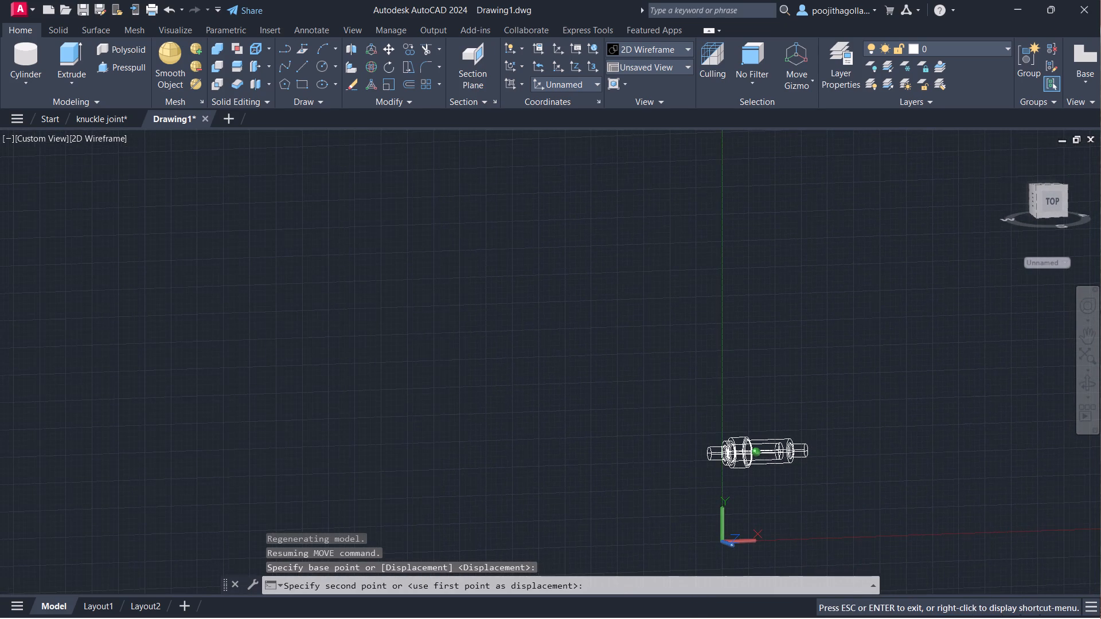
pyautogui.keyDown('shift'); pyautogui.moveTo(850, 443); pyautogui.dragTo(861, 445, button='middle'); pyautogui.keyUp('shift')
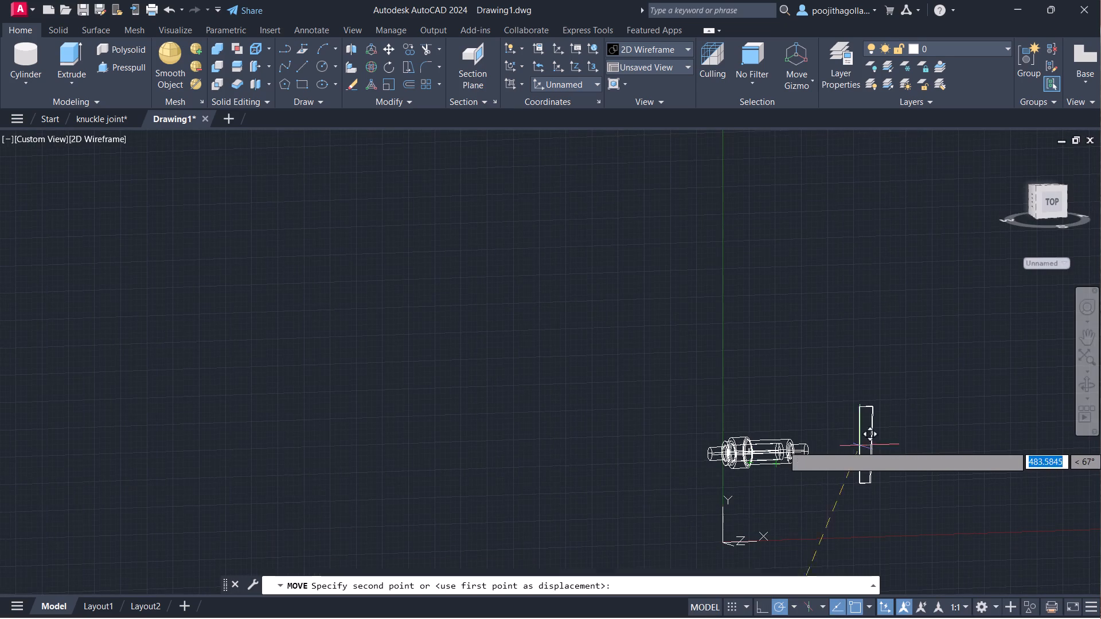
pyautogui.scroll(3, 773, 461)
pyautogui.scroll(2, 702, 446)
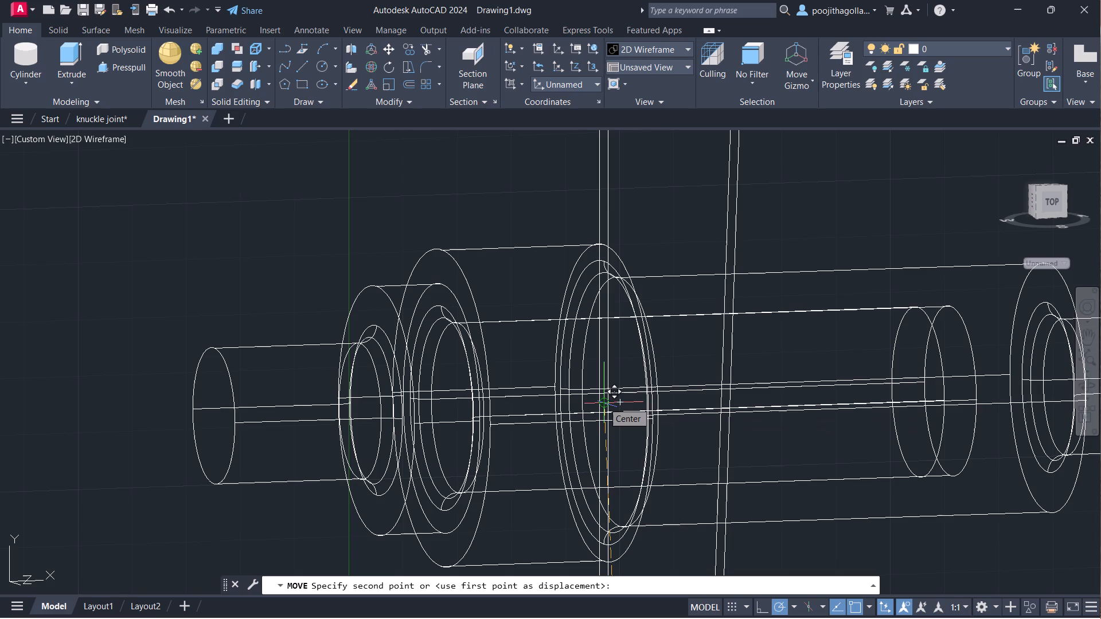
pyautogui.click(603, 402)
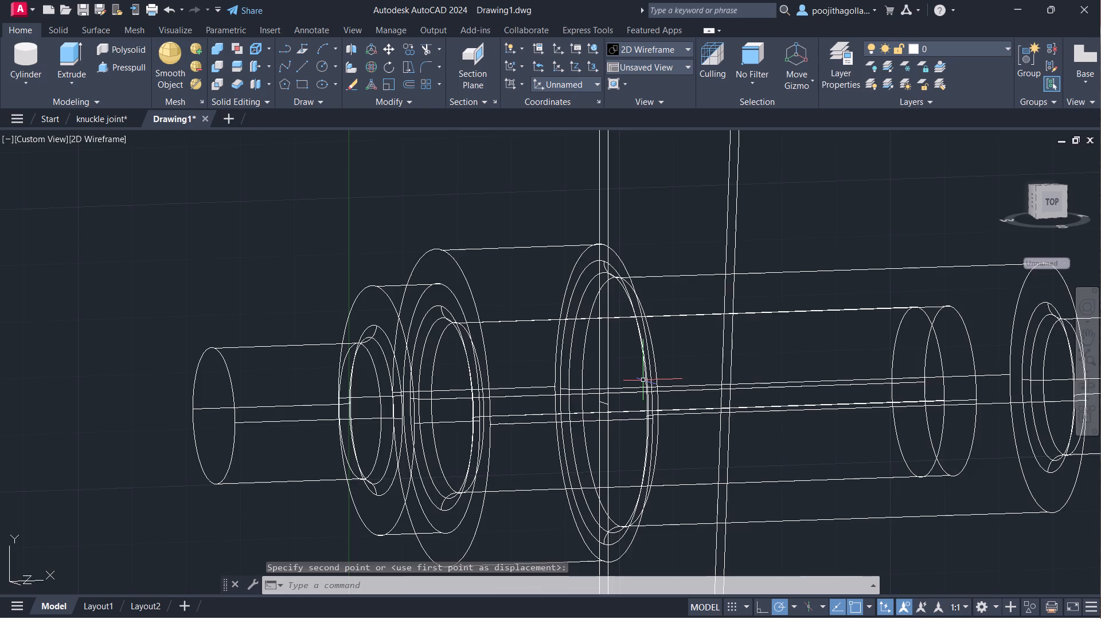
# Check the tapered bar's placement through the shaft assembly in the Top view and the Front view.
pyautogui.scroll(-1, 643, 380)
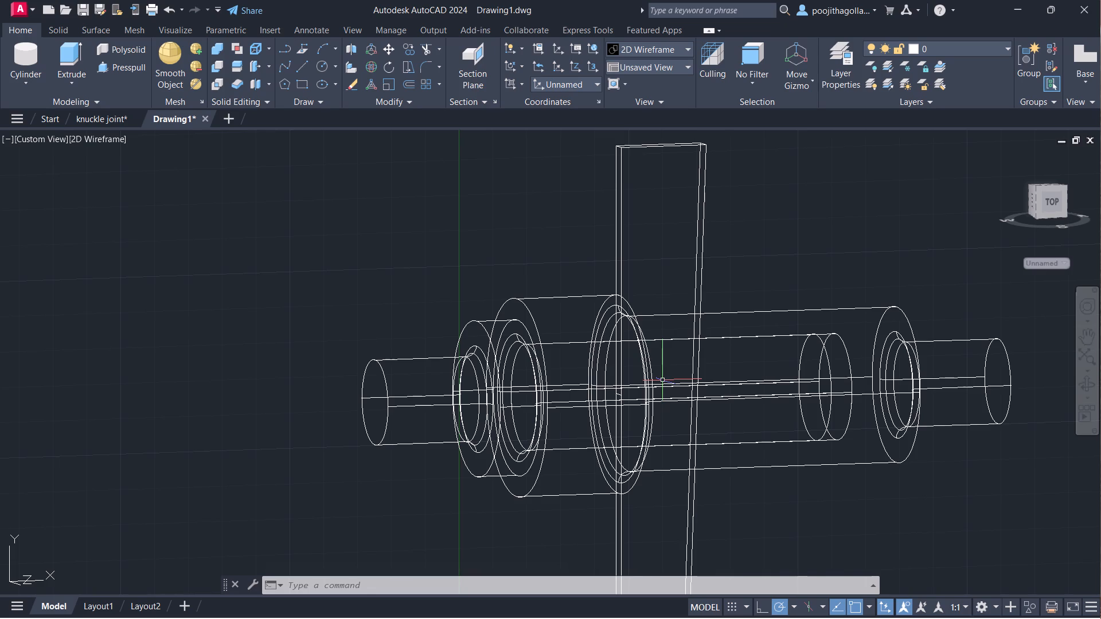
pyautogui.click(42, 138)
pyautogui.click(89, 179)
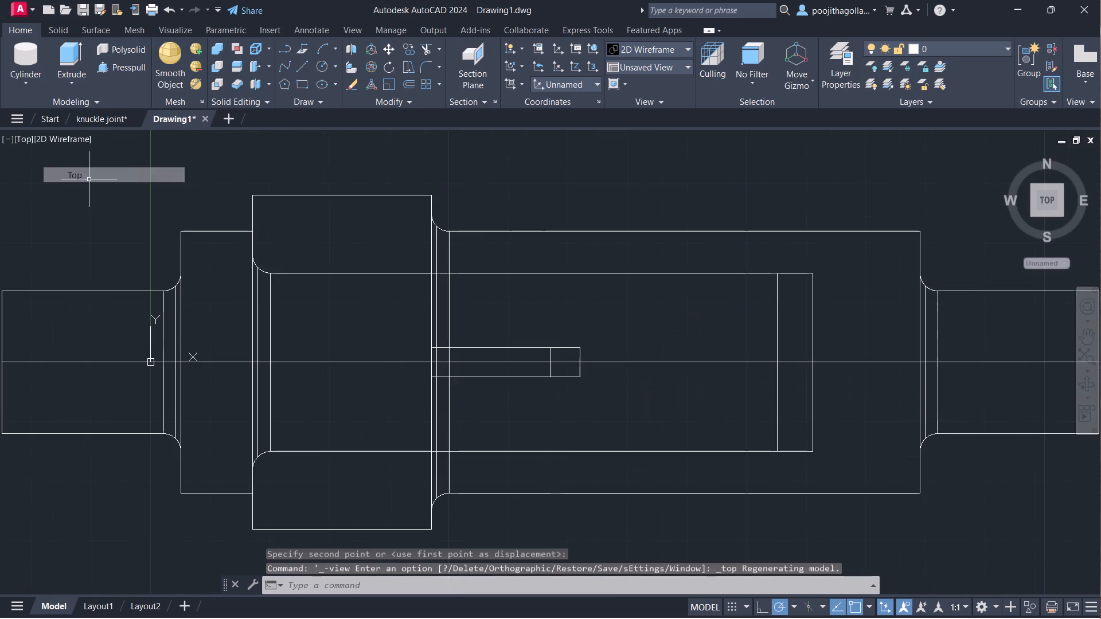
pyautogui.scroll(-1, 327, 339)
pyautogui.moveTo(434, 399); pyautogui.dragTo(565, 384, button='middle')
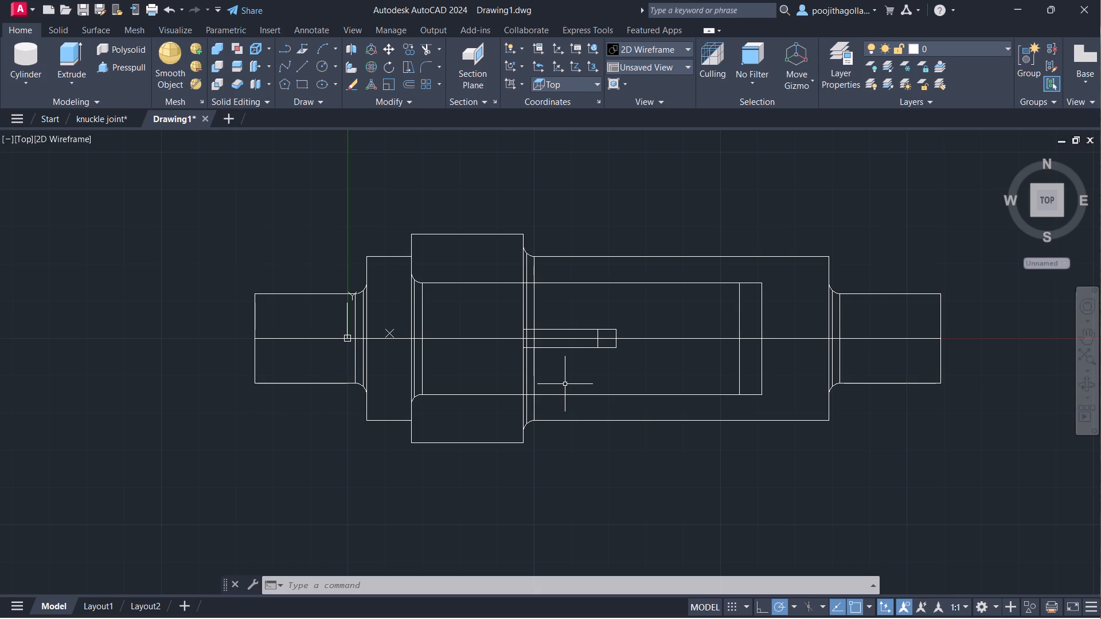
pyautogui.click(21, 138)
pyautogui.click(69, 233)
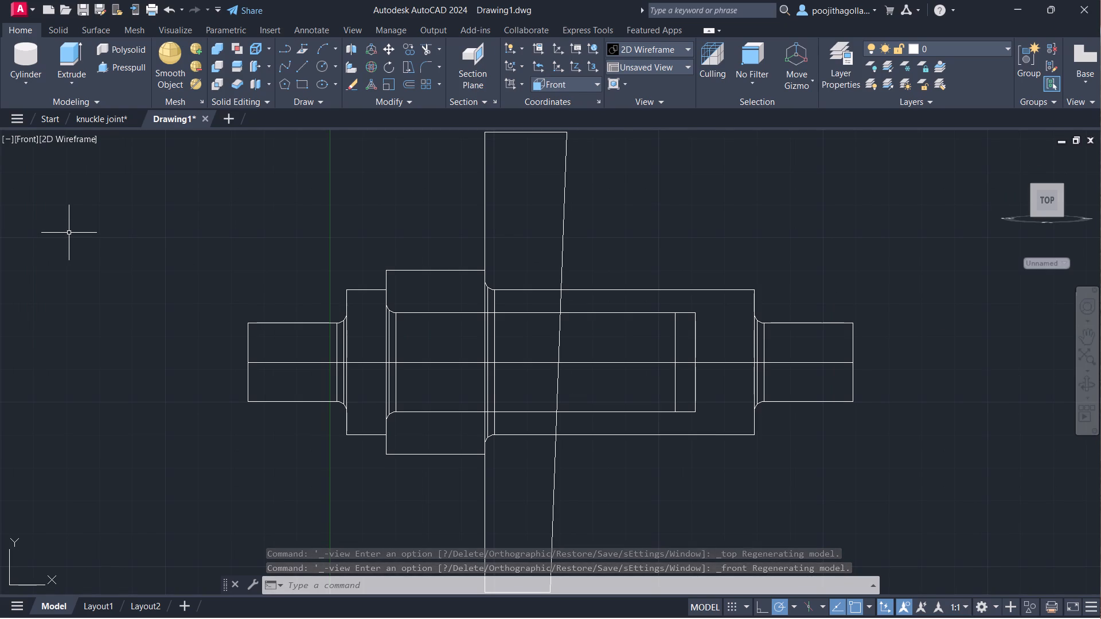
pyautogui.moveTo(618, 383); pyautogui.dragTo(612, 355, button='middle')
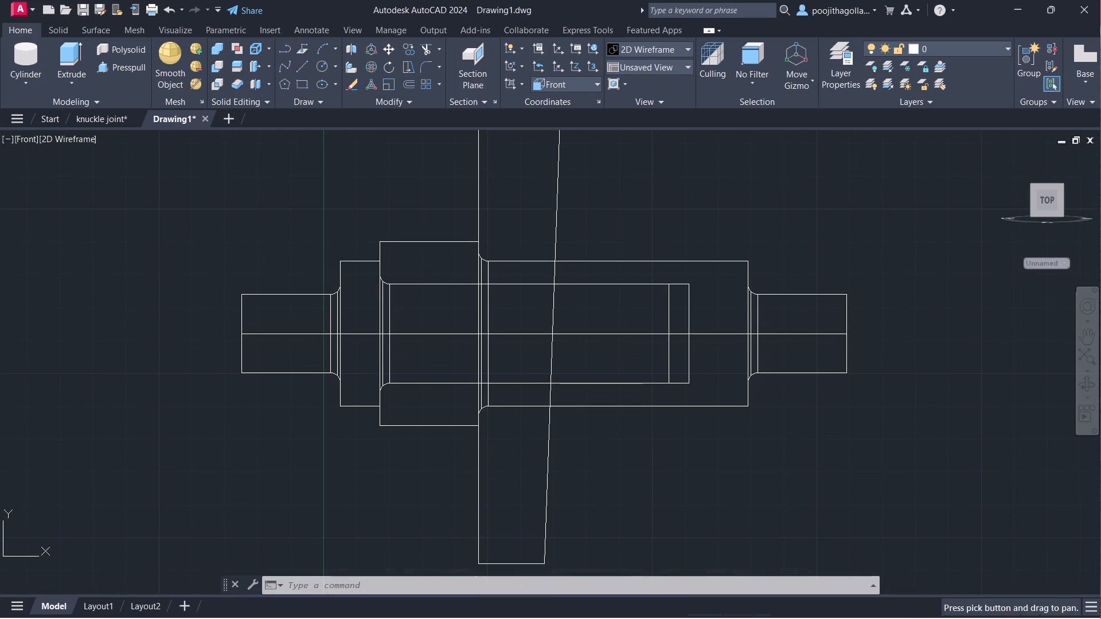
pyautogui.scroll(-1, 612, 355)
pyautogui.moveTo(622, 362); pyautogui.dragTo(628, 398, button='middle')
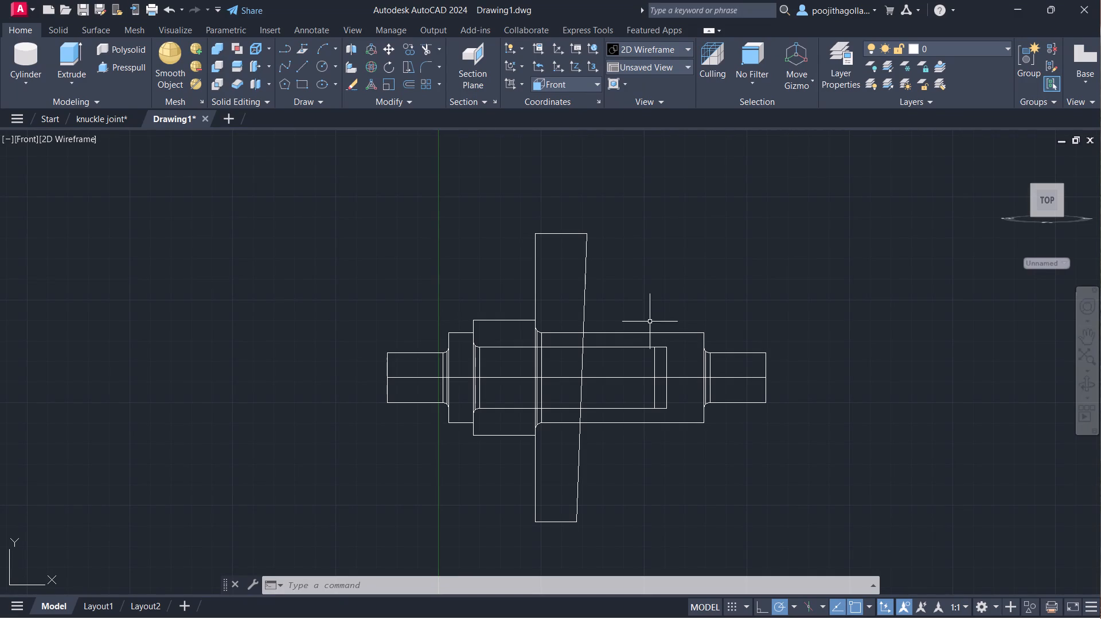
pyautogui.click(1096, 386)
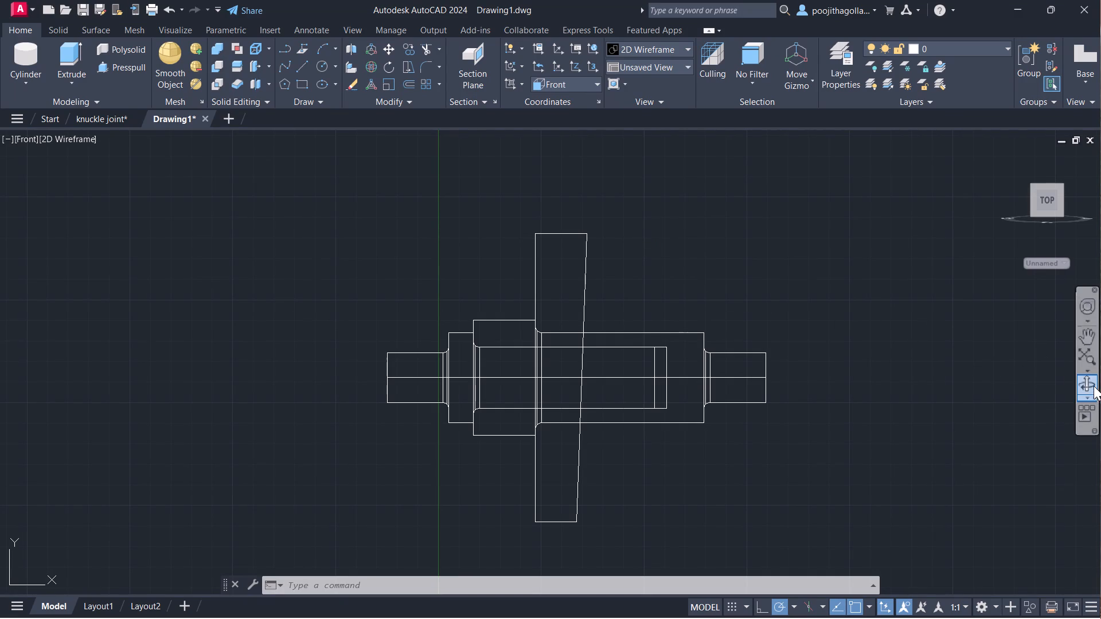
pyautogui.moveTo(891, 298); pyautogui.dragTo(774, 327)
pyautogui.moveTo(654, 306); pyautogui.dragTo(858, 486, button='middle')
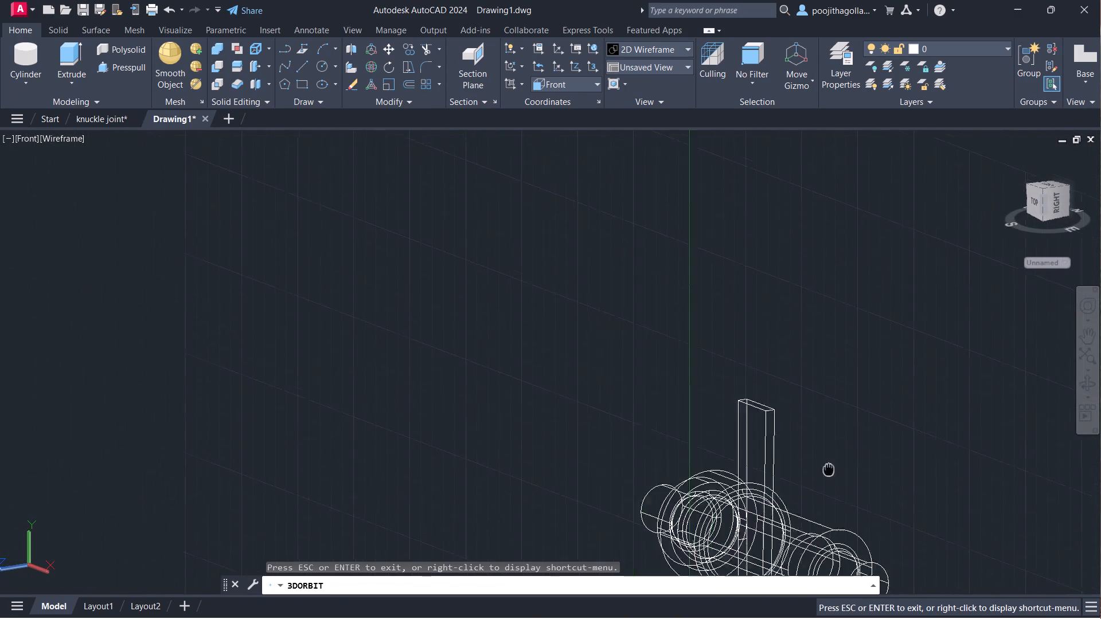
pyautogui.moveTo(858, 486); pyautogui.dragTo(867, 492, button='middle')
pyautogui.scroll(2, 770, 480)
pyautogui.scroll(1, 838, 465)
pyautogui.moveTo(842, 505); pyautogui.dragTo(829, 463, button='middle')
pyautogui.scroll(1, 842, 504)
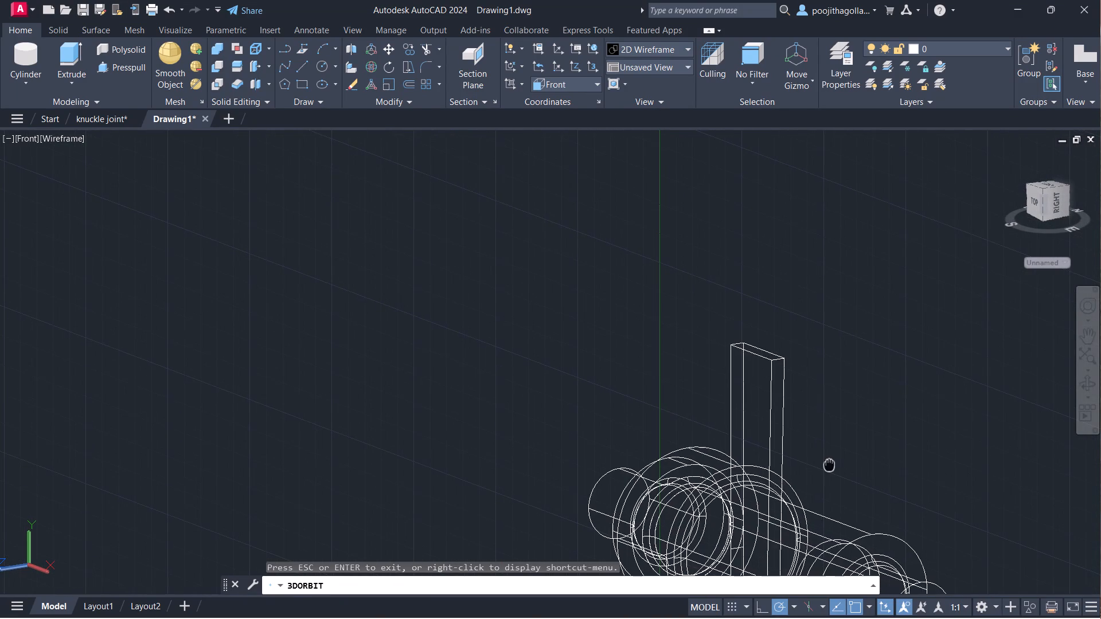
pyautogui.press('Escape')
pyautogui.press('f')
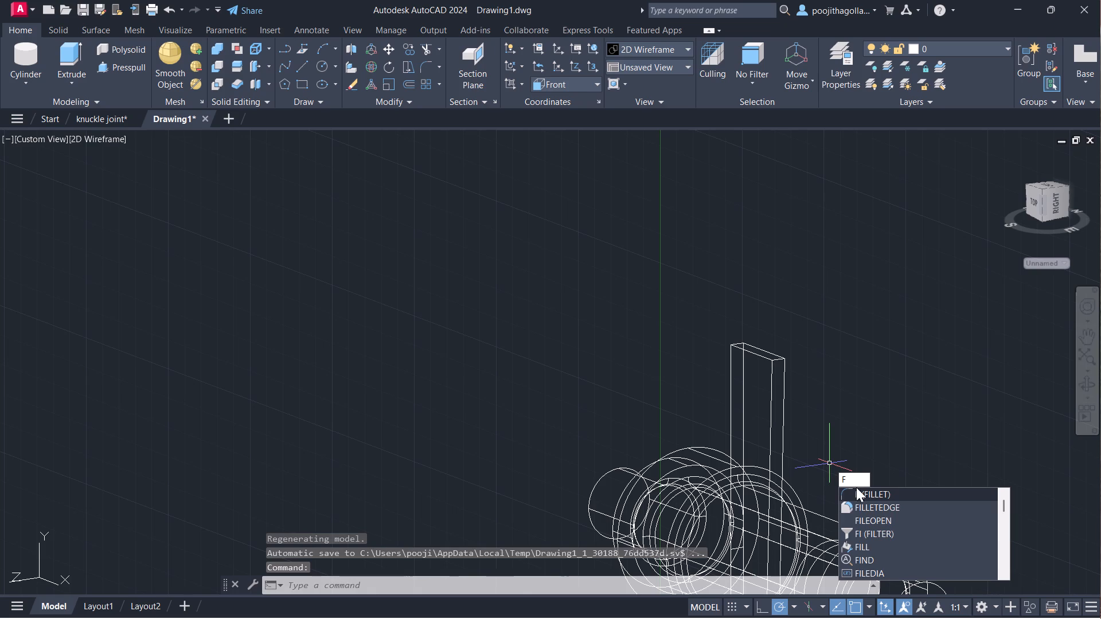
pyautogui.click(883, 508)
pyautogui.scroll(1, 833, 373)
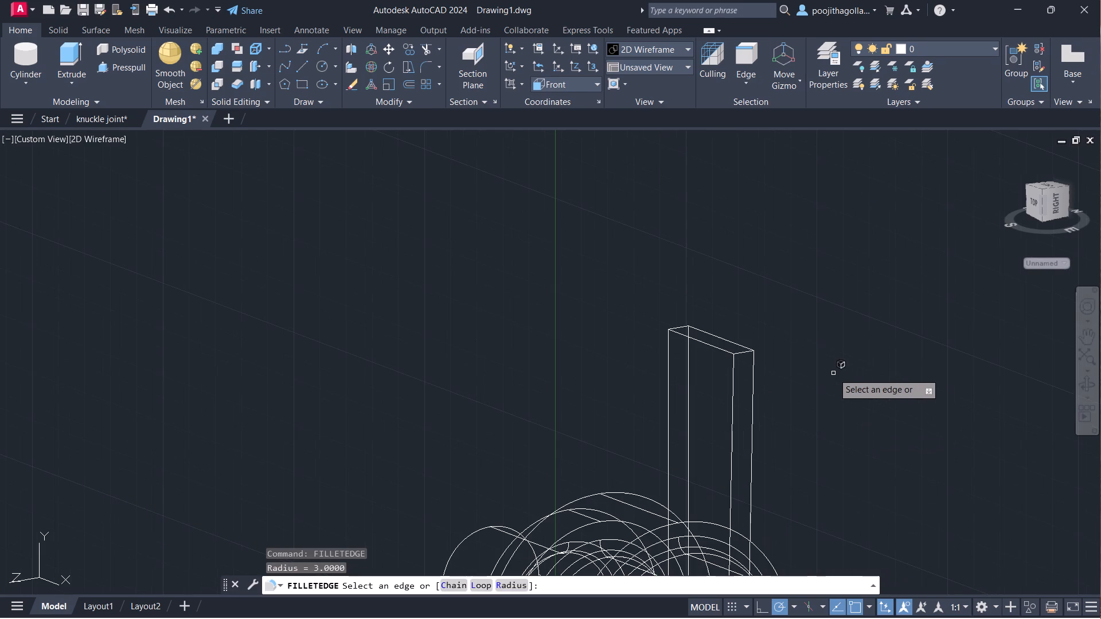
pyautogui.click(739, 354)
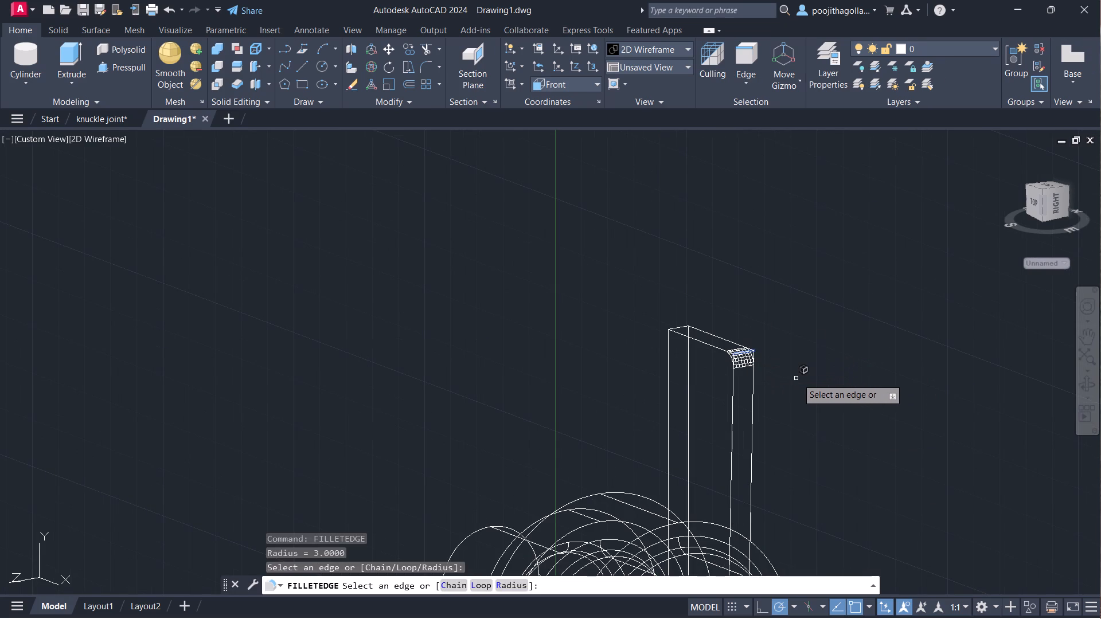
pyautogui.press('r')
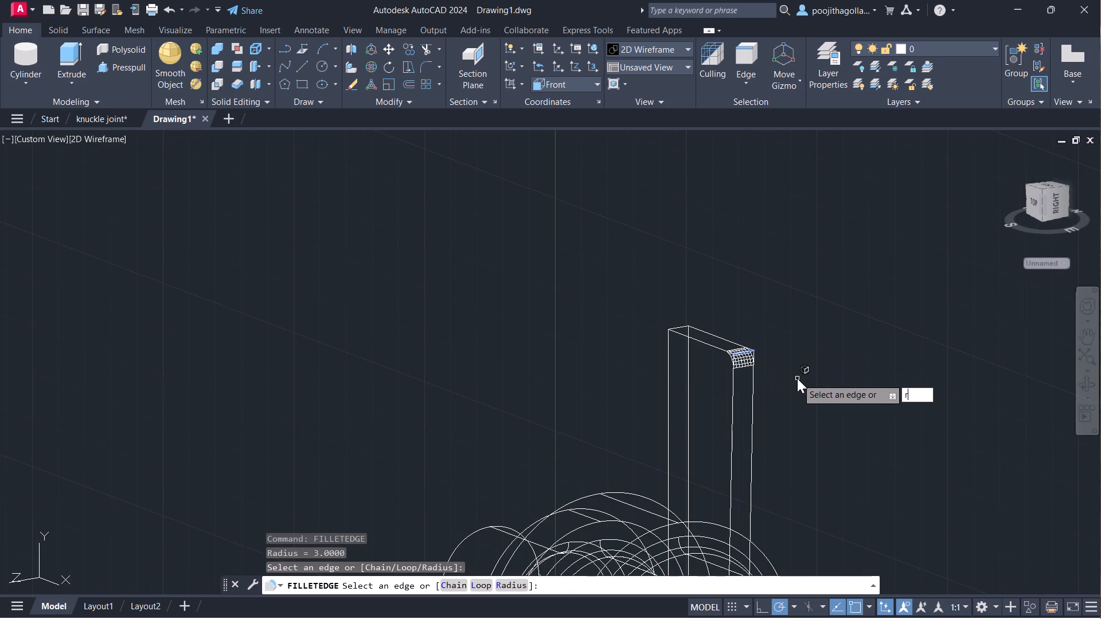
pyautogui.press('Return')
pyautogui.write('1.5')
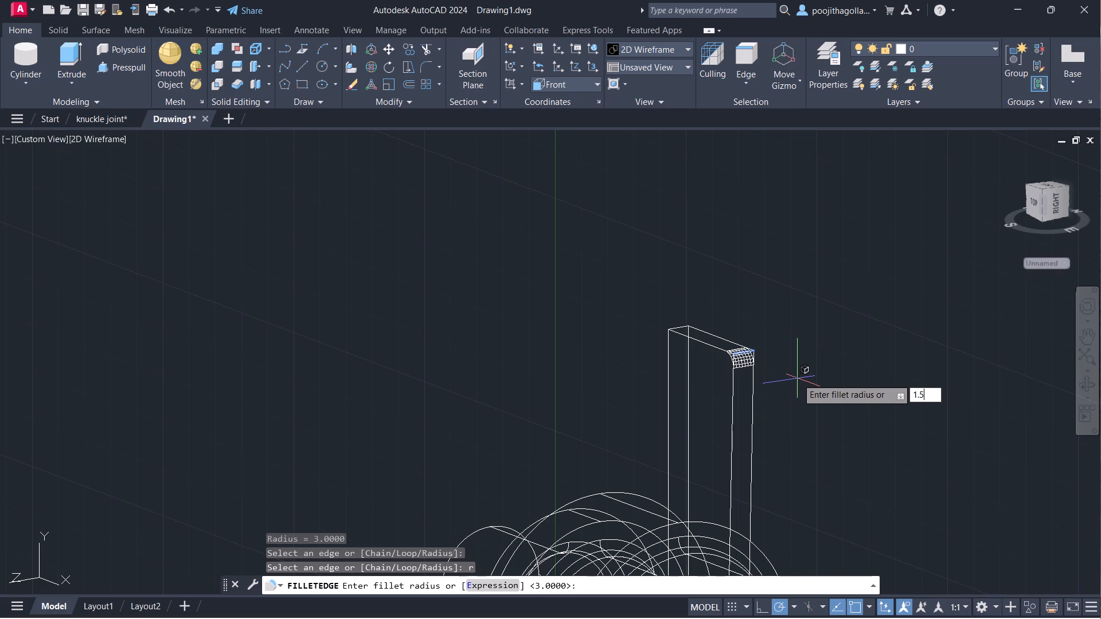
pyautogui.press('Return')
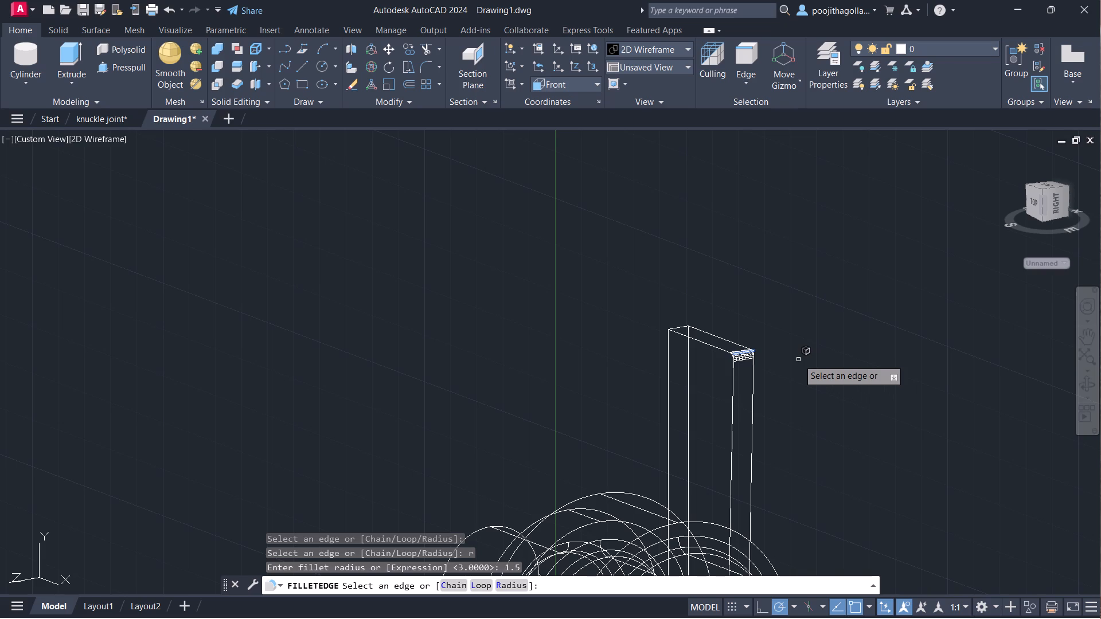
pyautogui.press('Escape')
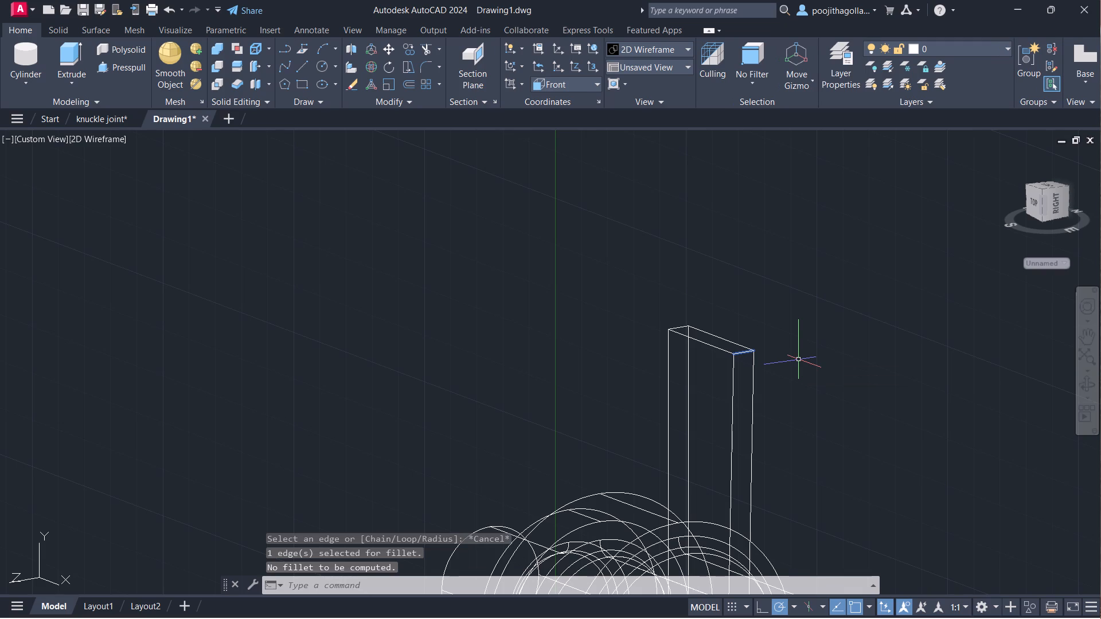
# Fillet the four short corner edges at the tapered bar's upper and lower ends with a radius of 1.5.
pyautogui.write('fi')
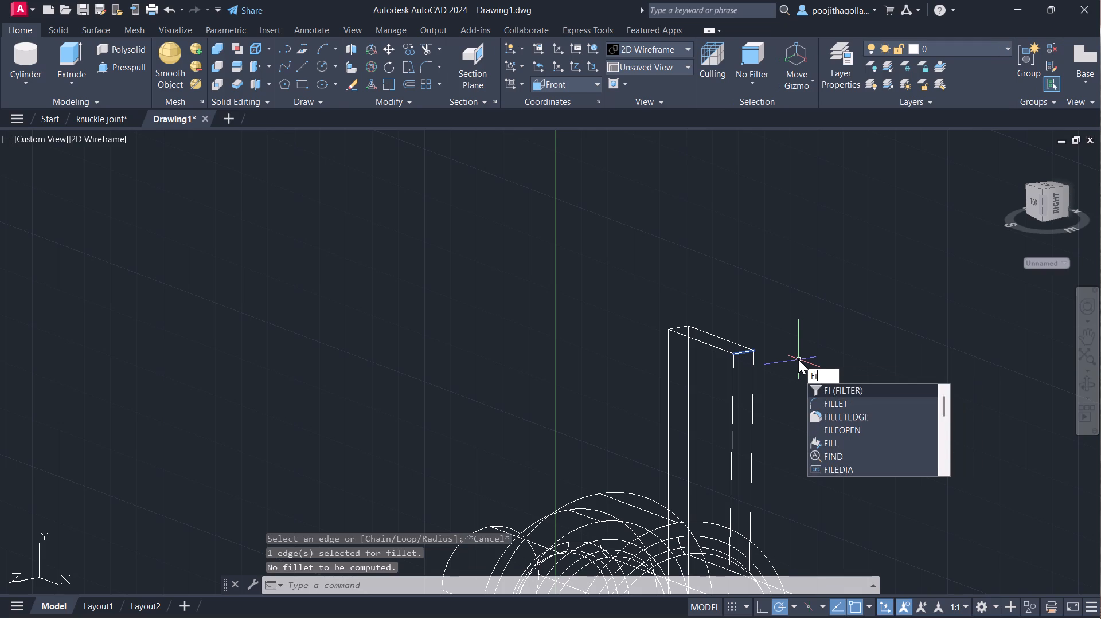
pyautogui.click(839, 417)
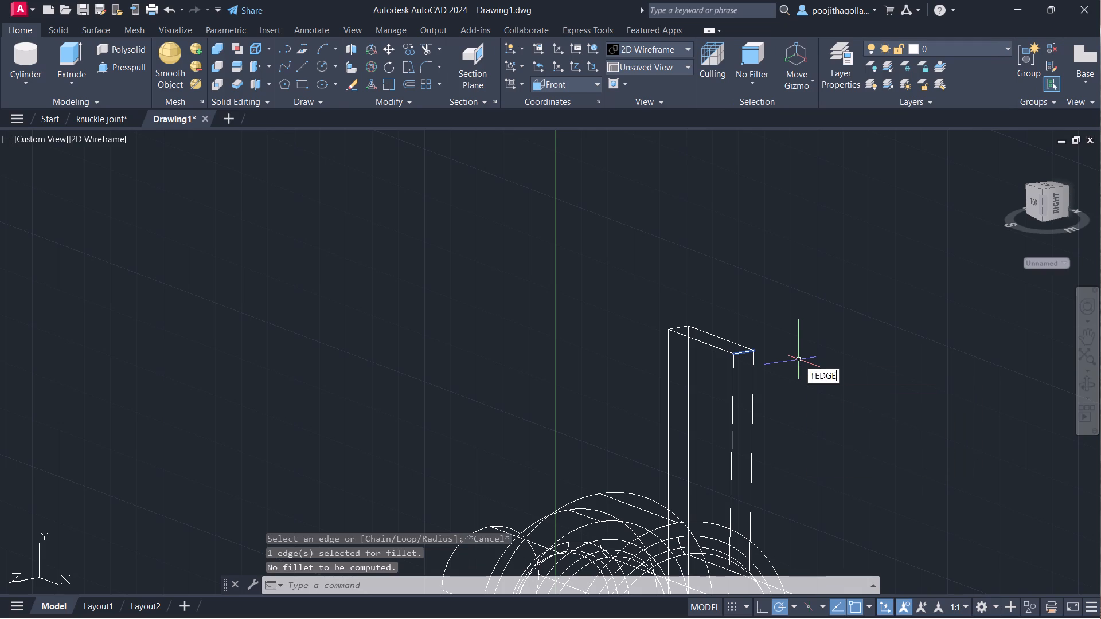
pyautogui.click(741, 354)
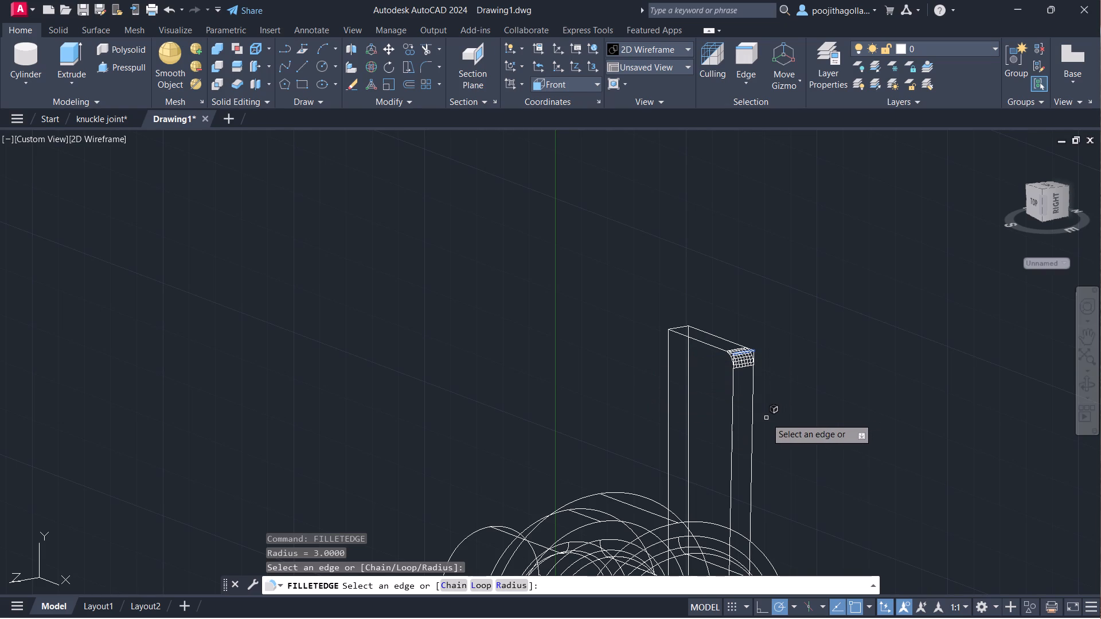
pyautogui.keyDown('shift'); pyautogui.moveTo(766, 418); pyautogui.dragTo(946, 425, button='middle'); pyautogui.keyUp('shift')
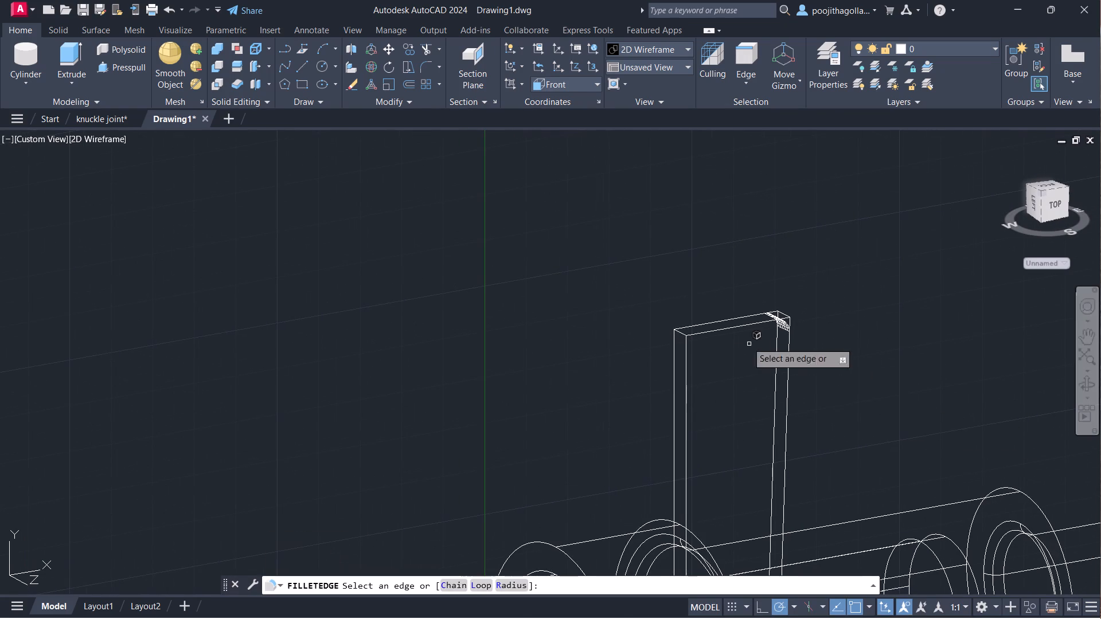
pyautogui.click(683, 332)
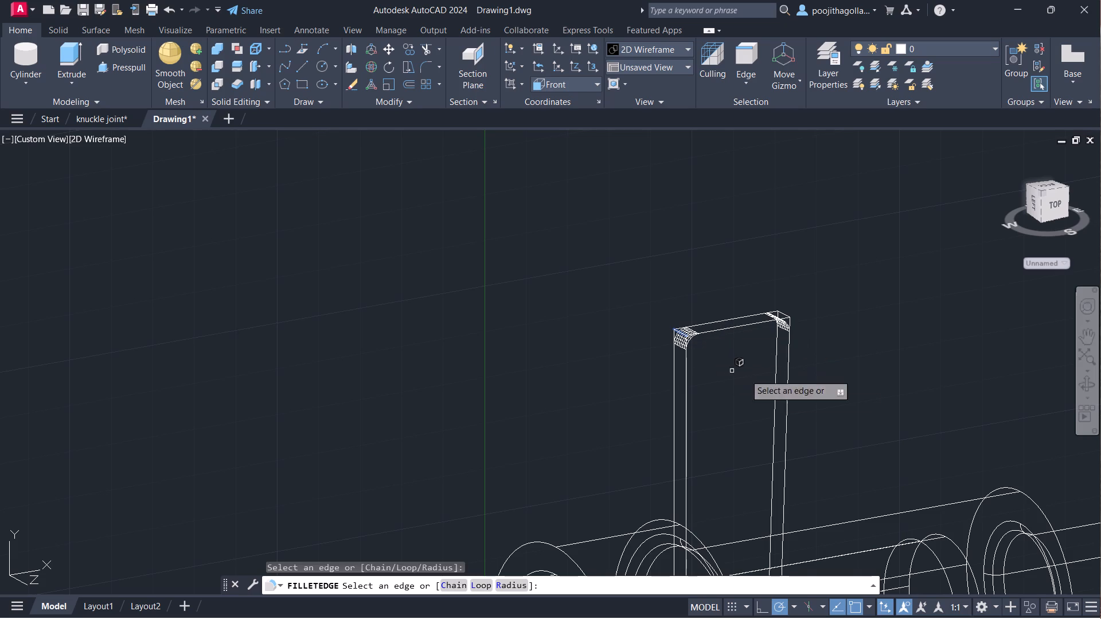
pyautogui.moveTo(818, 434); pyautogui.dragTo(838, 170, button='middle')
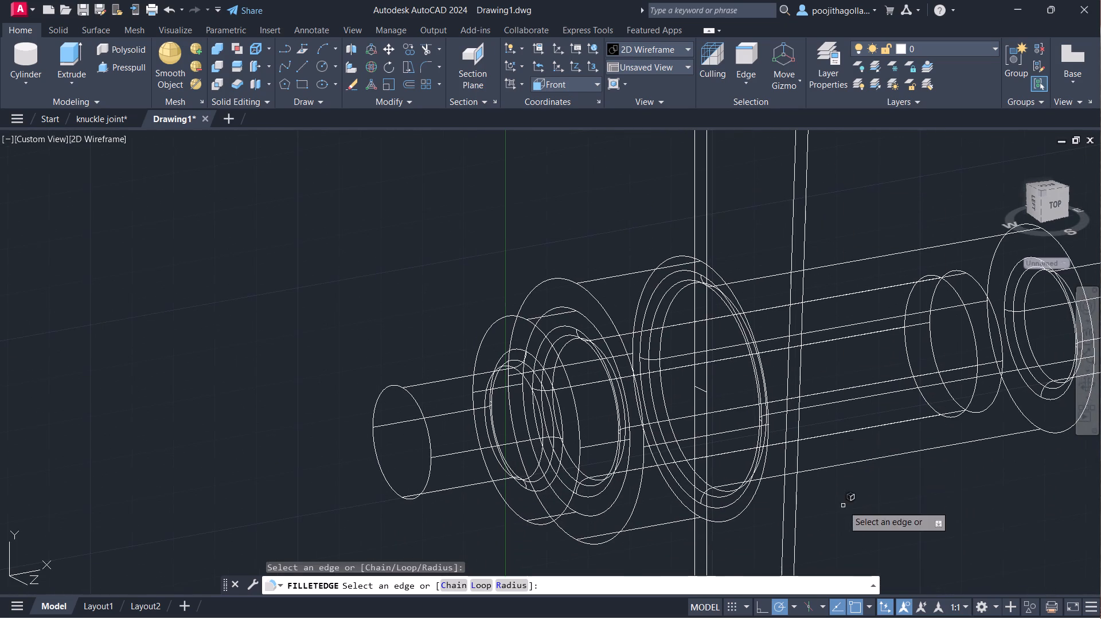
pyautogui.moveTo(842, 506); pyautogui.dragTo(847, 212, button='middle')
pyautogui.scroll(1, 849, 211)
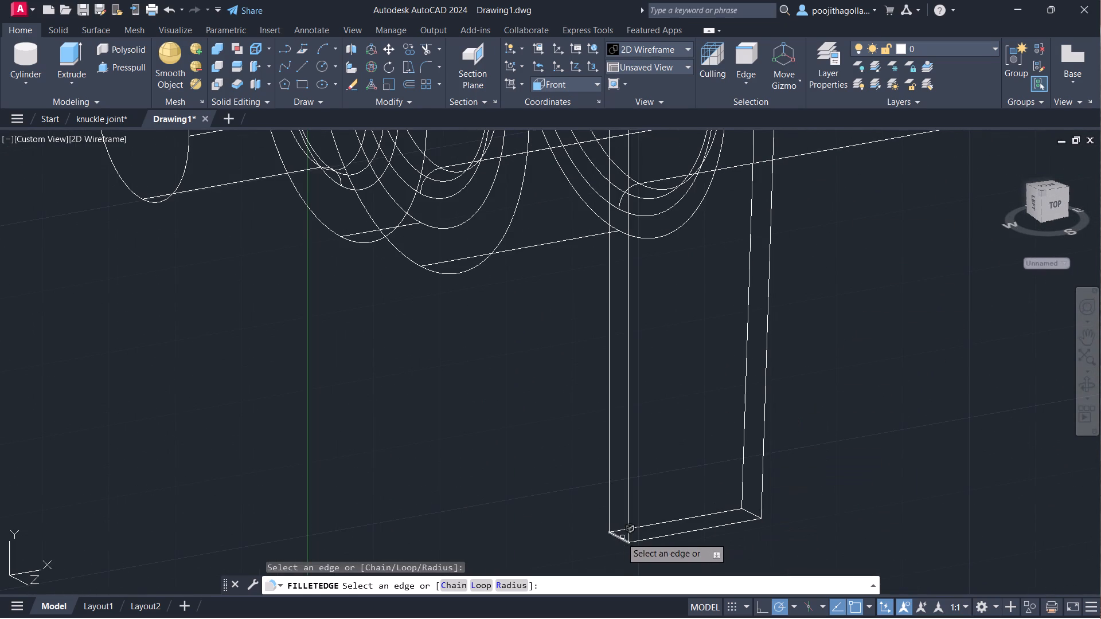
pyautogui.click(614, 536)
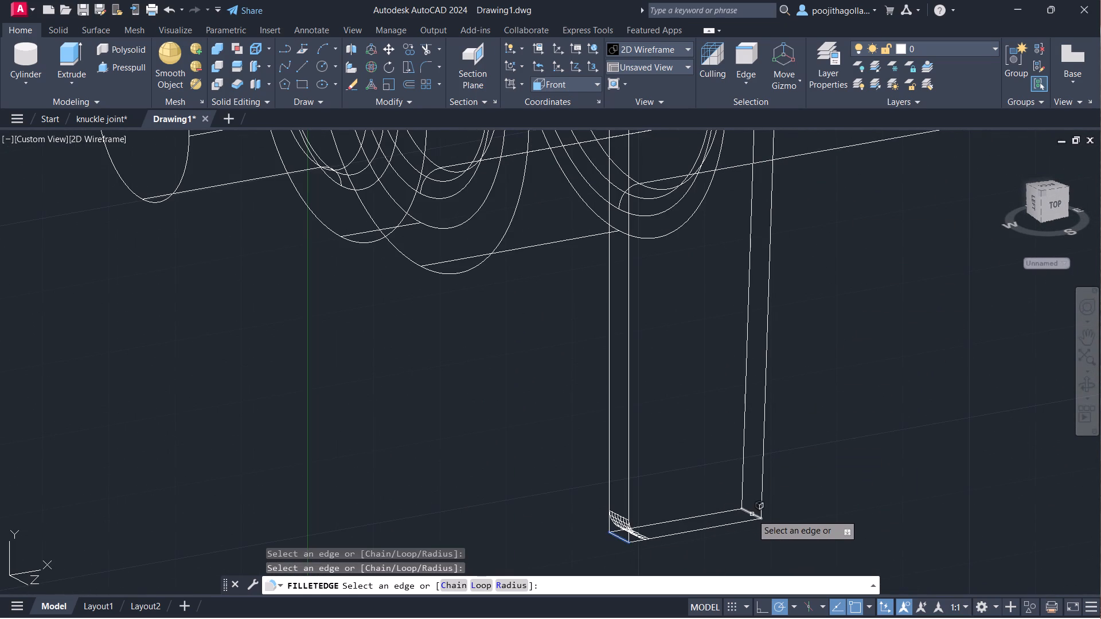
pyautogui.click(753, 513)
pyautogui.press('r')
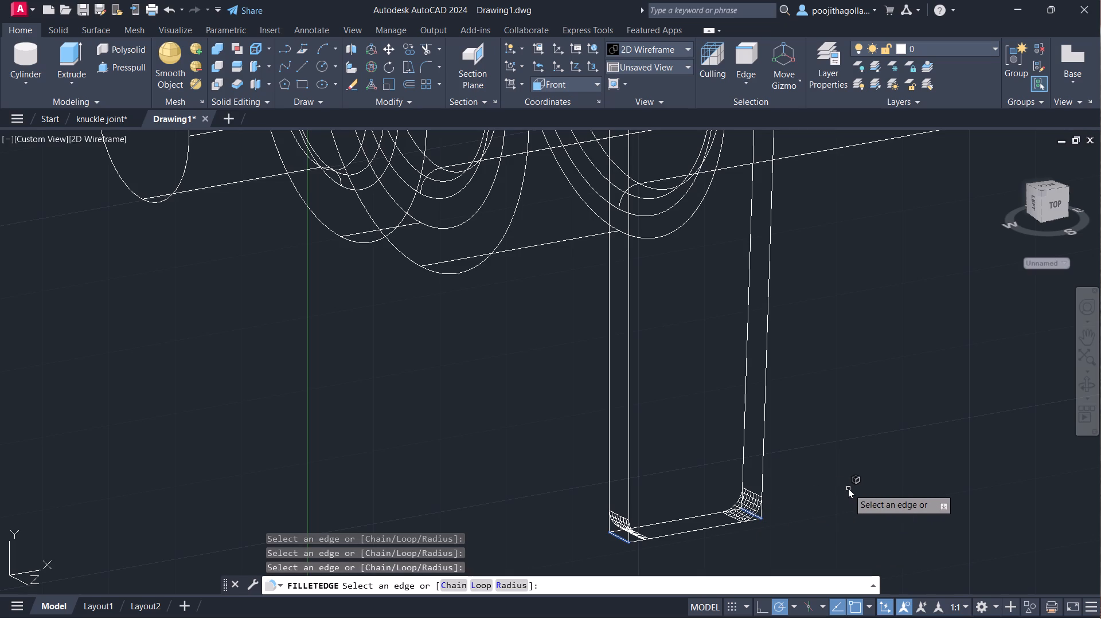
pyautogui.press('Return')
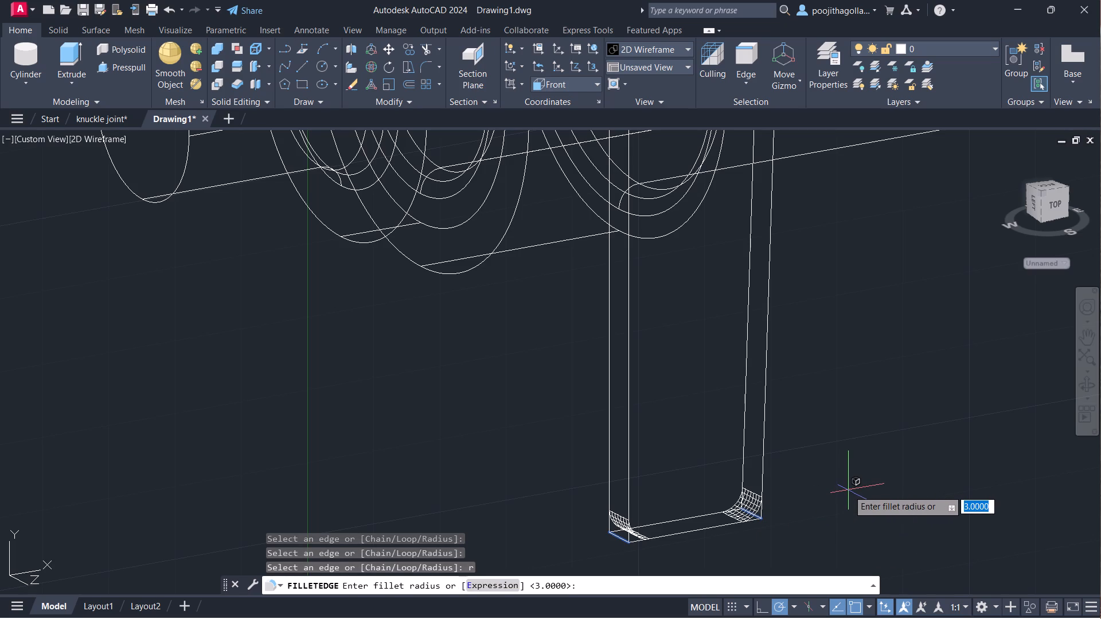
pyautogui.write('1.5')
pyautogui.press('Return')
pyautogui.press('Return')
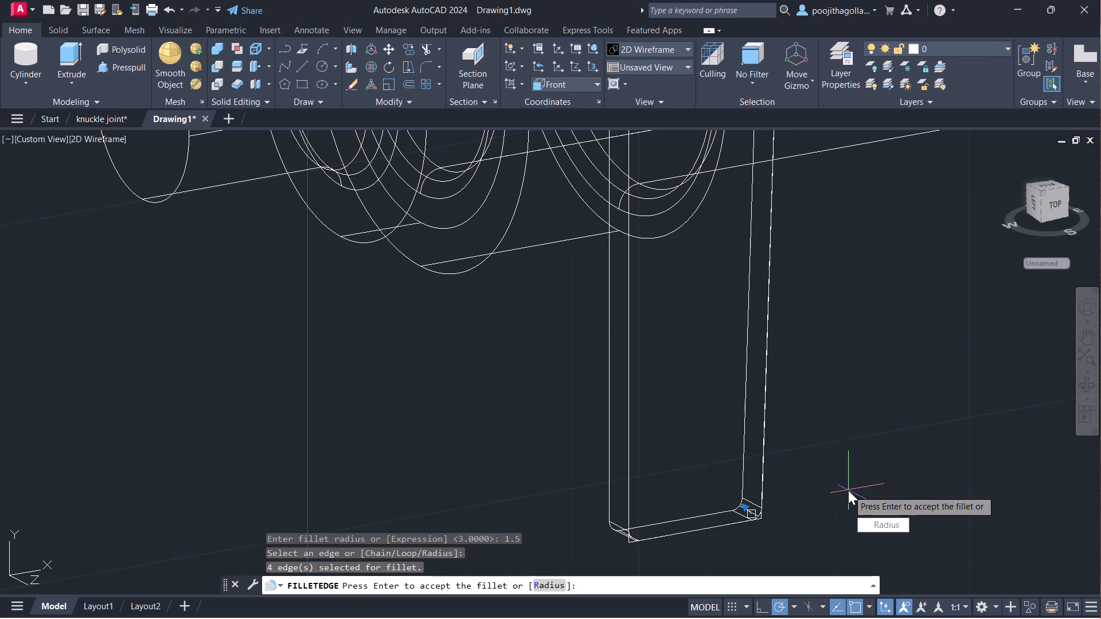
pyautogui.press('Return')
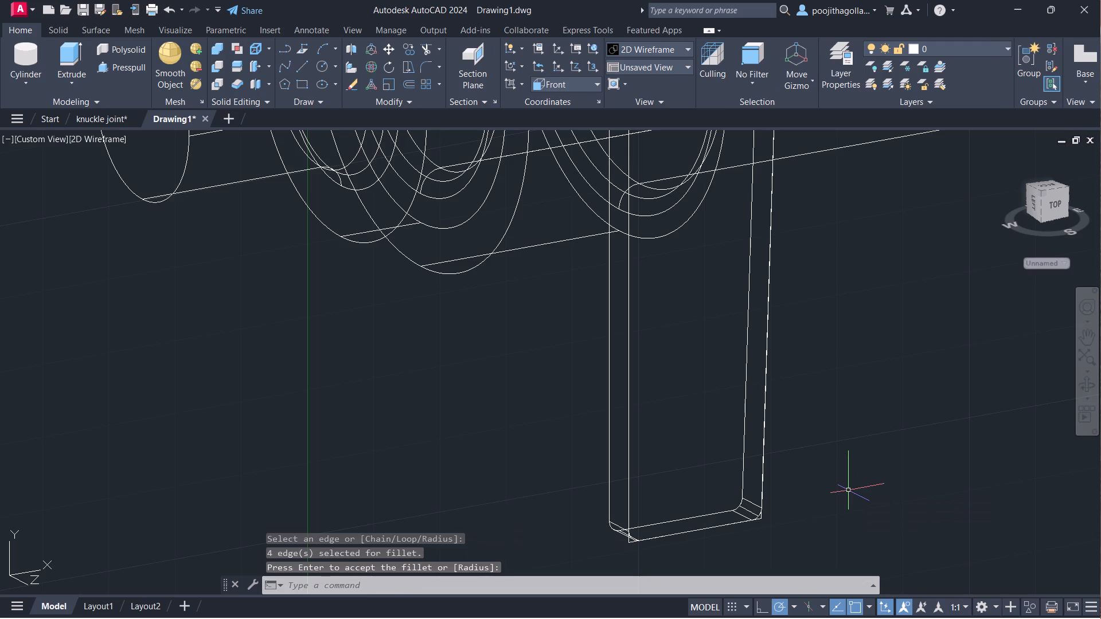
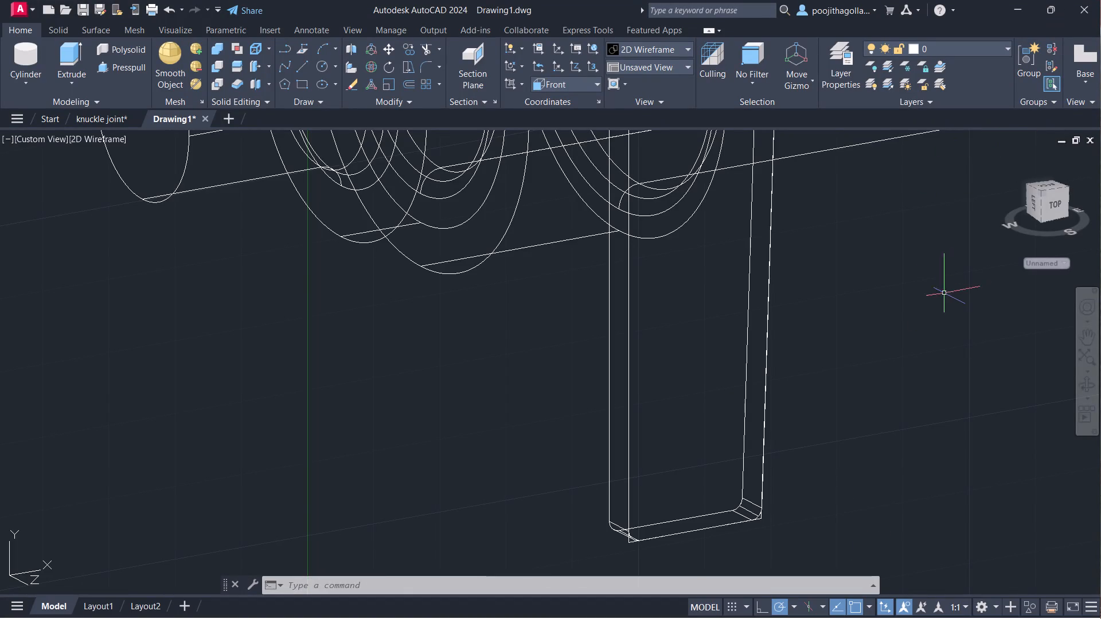
# Examine the whole shaft assembly in wireframe, including the tapered bar with its rounded upper and lower ends.
pyautogui.scroll(-2, 915, 301)
pyautogui.moveTo(920, 276); pyautogui.dragTo(696, 316, button='middle')
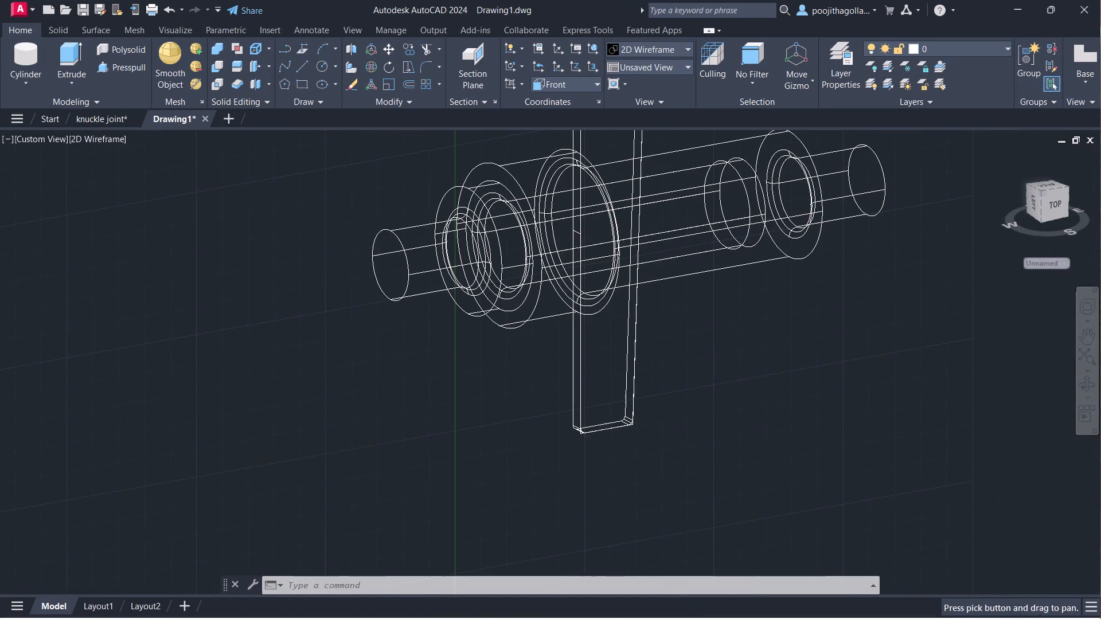
pyautogui.moveTo(771, 323); pyautogui.dragTo(770, 355, button='middle')
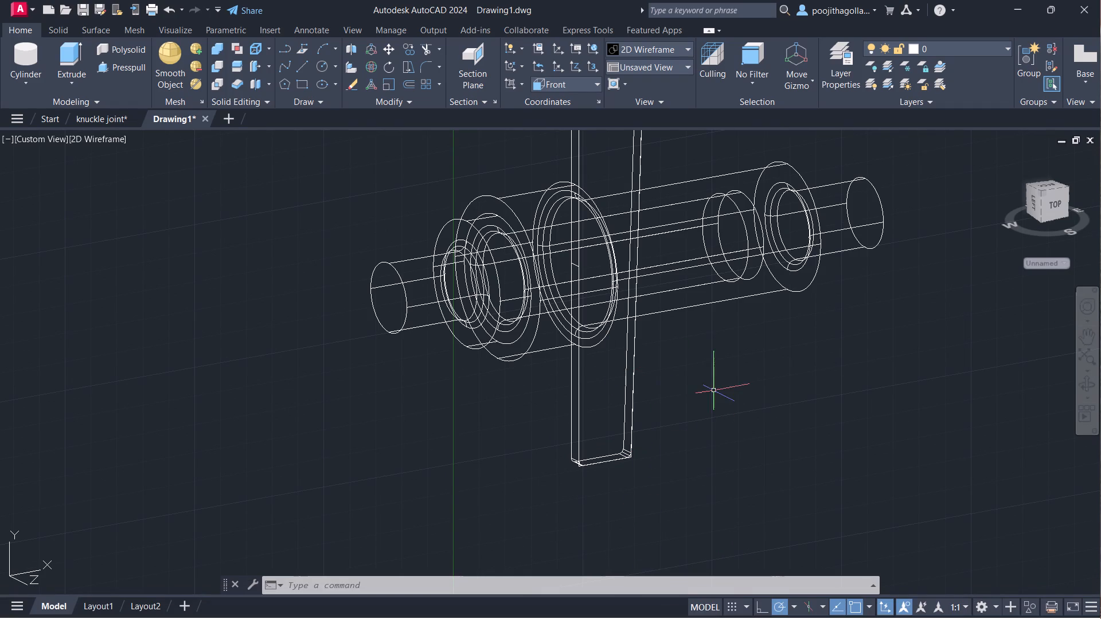
pyautogui.moveTo(717, 391); pyautogui.dragTo(720, 434, button='middle')
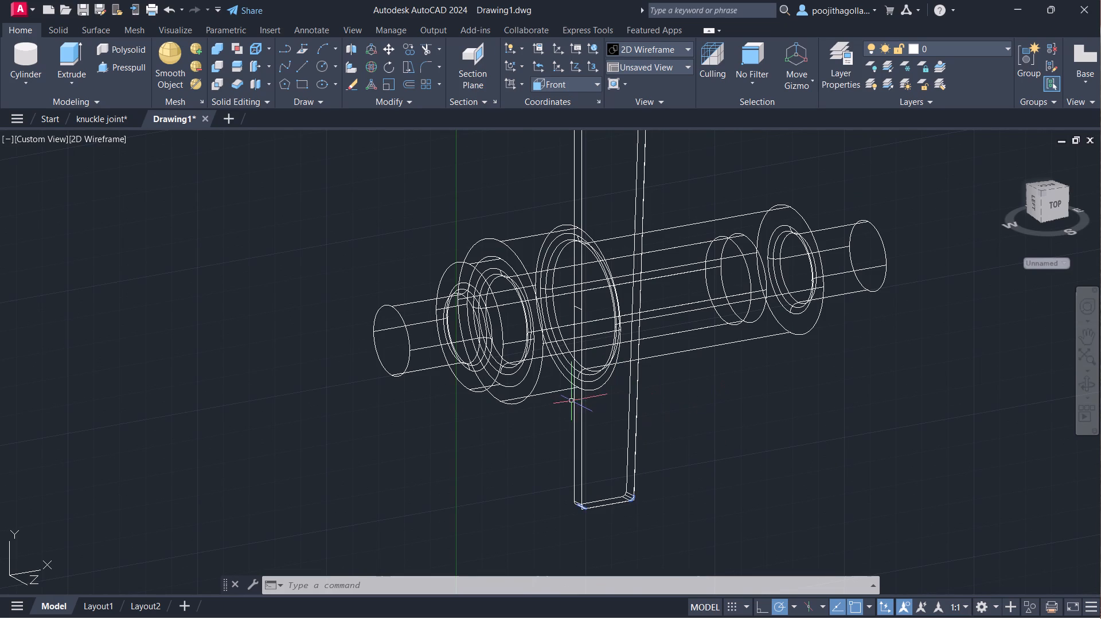
pyautogui.moveTo(731, 426); pyautogui.dragTo(713, 416, button='middle')
pyautogui.scroll(-1, 731, 426)
pyautogui.moveTo(708, 381); pyautogui.dragTo(711, 421, button='middle')
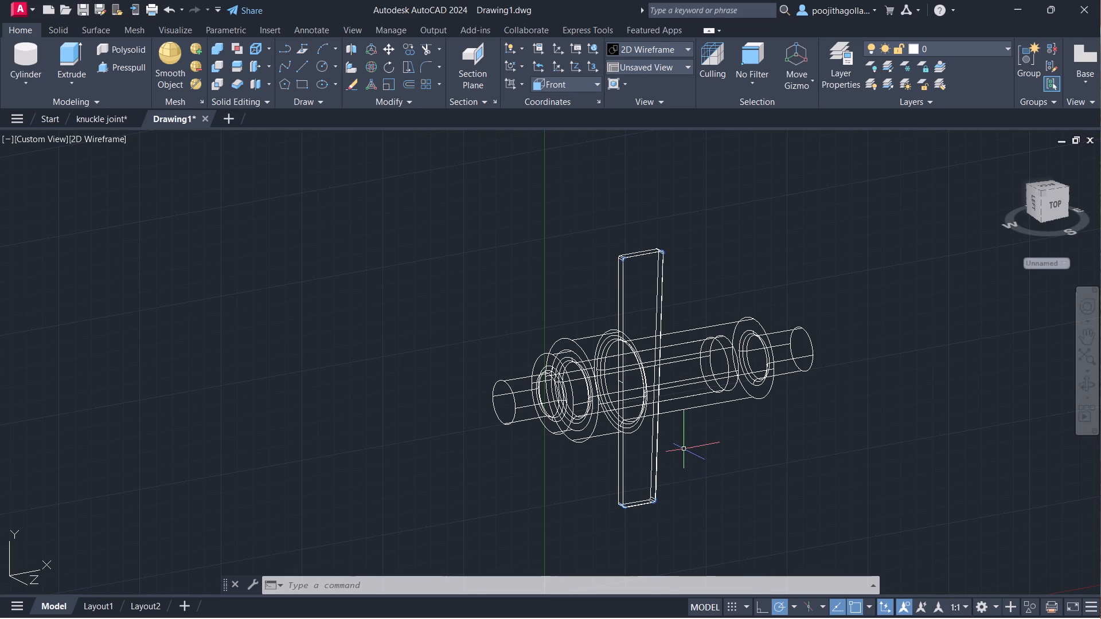
pyautogui.scroll(1, 682, 447)
pyautogui.scroll(-1, 702, 426)
pyautogui.moveTo(702, 426); pyautogui.dragTo(725, 456, button='middle')
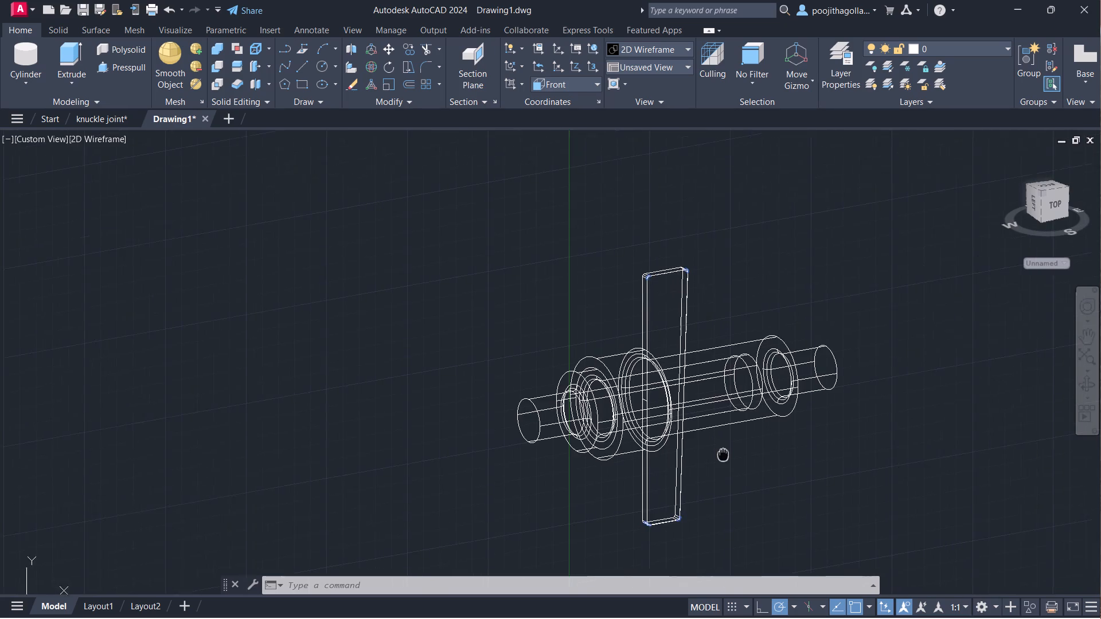
pyautogui.moveTo(725, 456); pyautogui.dragTo(708, 414, button='middle')
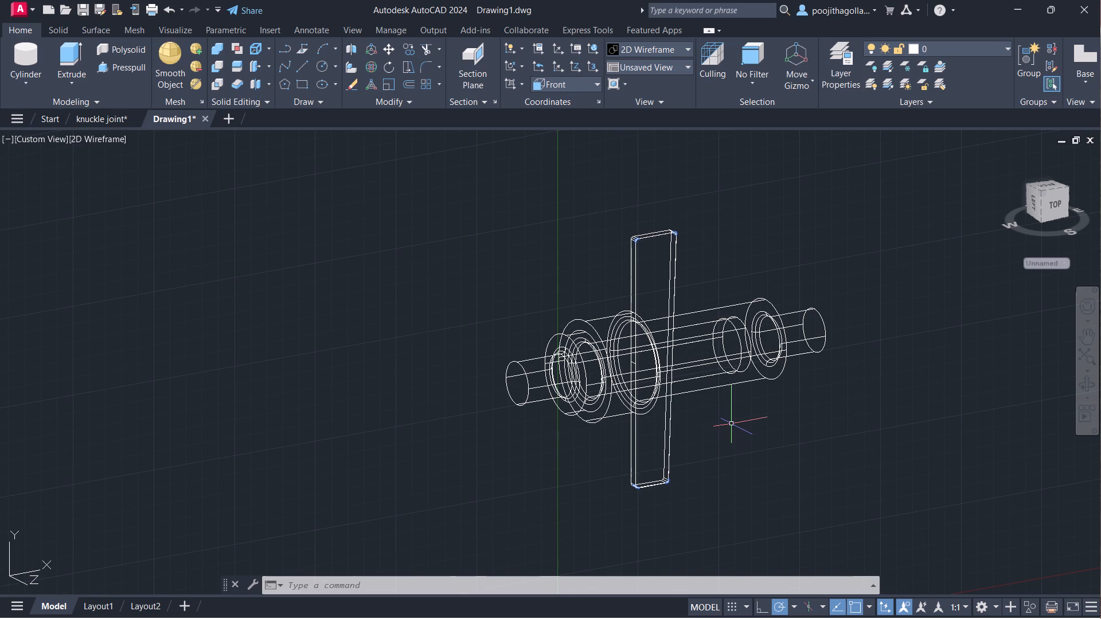
pyautogui.scroll(-1, 731, 424)
pyautogui.moveTo(725, 424); pyautogui.dragTo(690, 365, button='middle')
pyautogui.scroll(1, 690, 365)
pyautogui.moveTo(693, 366); pyautogui.dragTo(717, 399, button='middle')
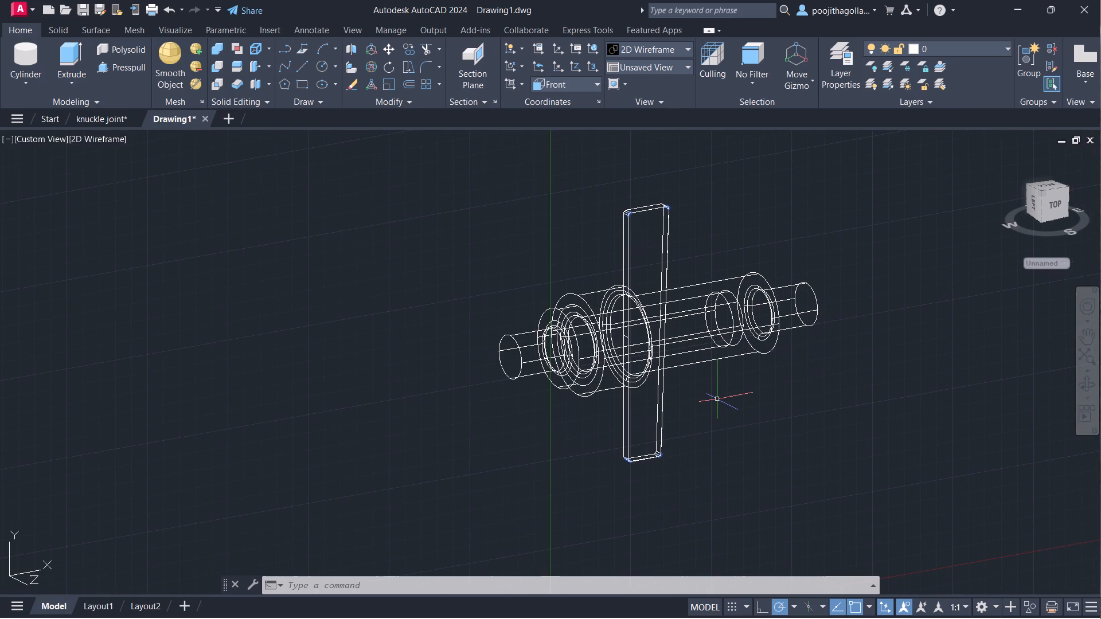
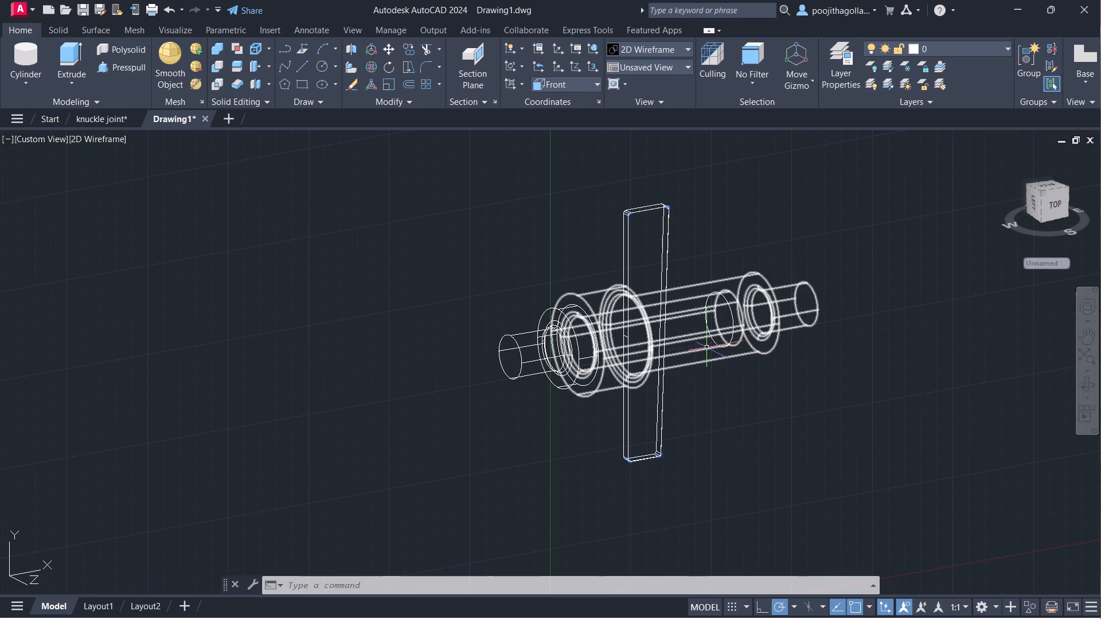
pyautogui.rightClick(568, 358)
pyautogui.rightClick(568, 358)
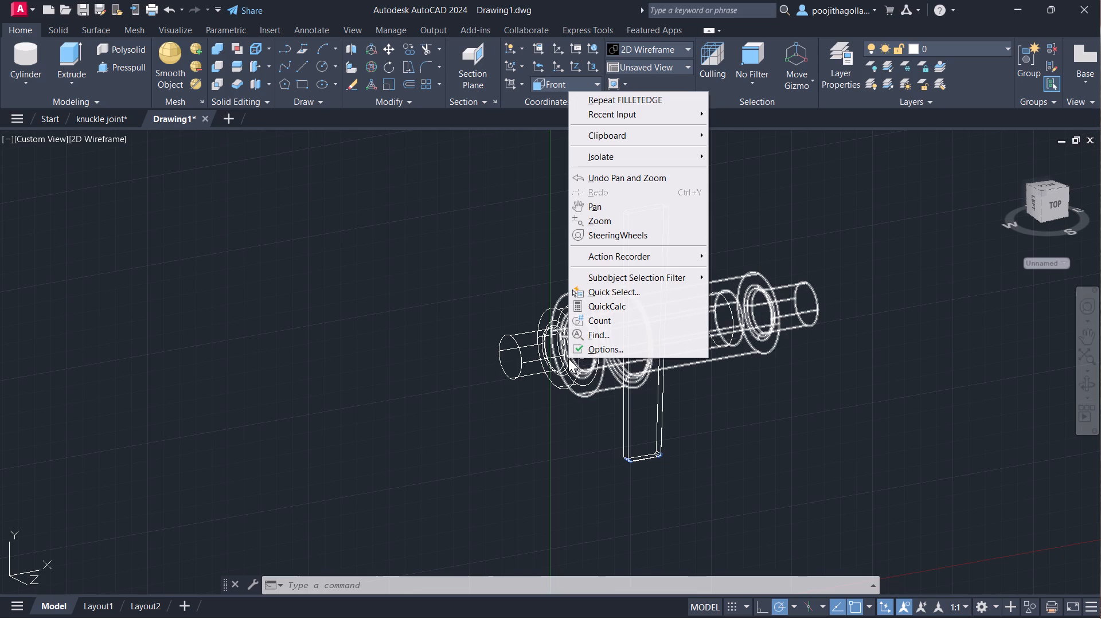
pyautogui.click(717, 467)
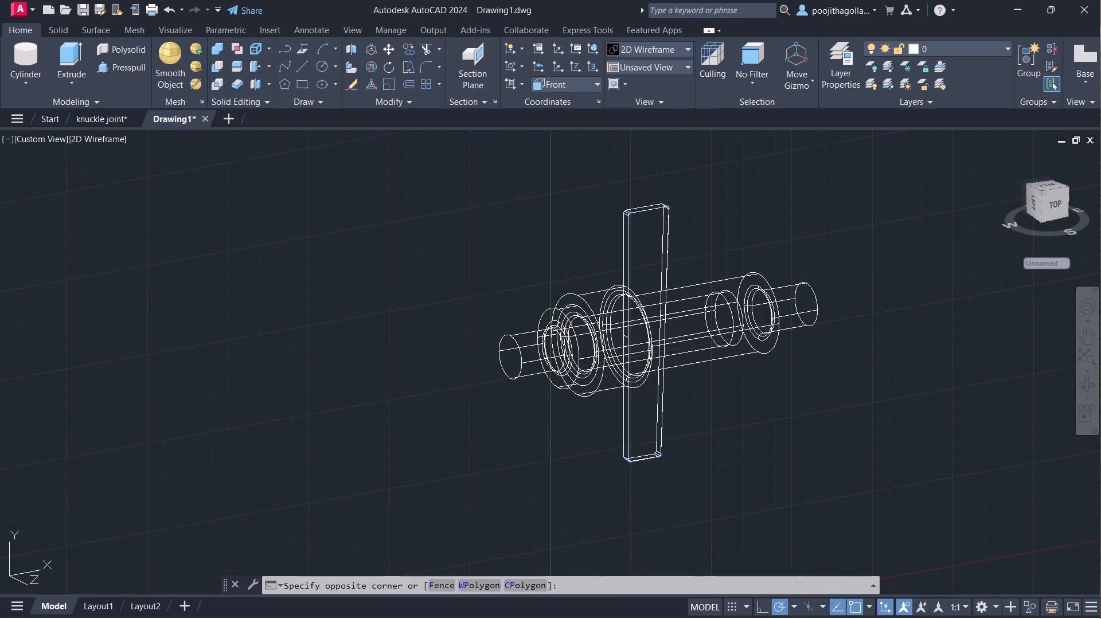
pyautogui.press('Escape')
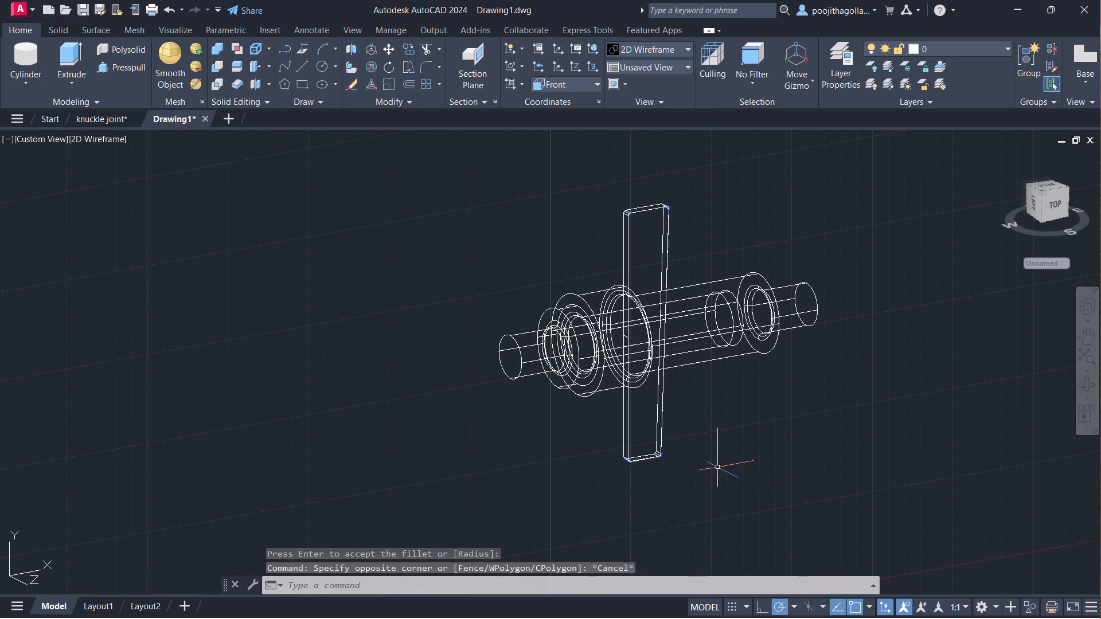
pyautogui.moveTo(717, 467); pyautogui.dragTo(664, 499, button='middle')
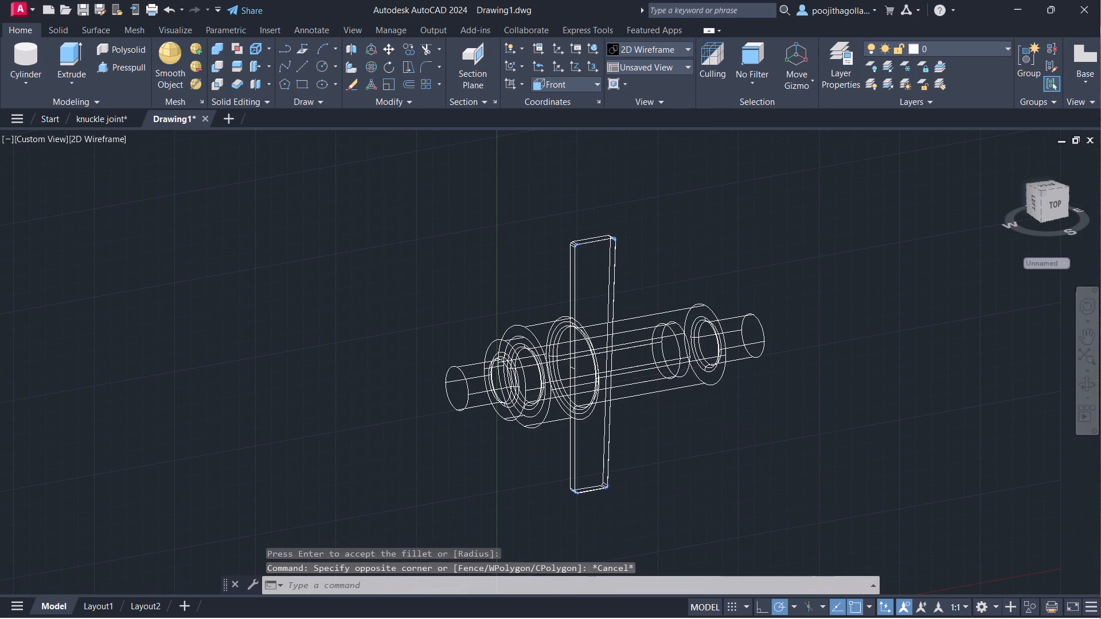
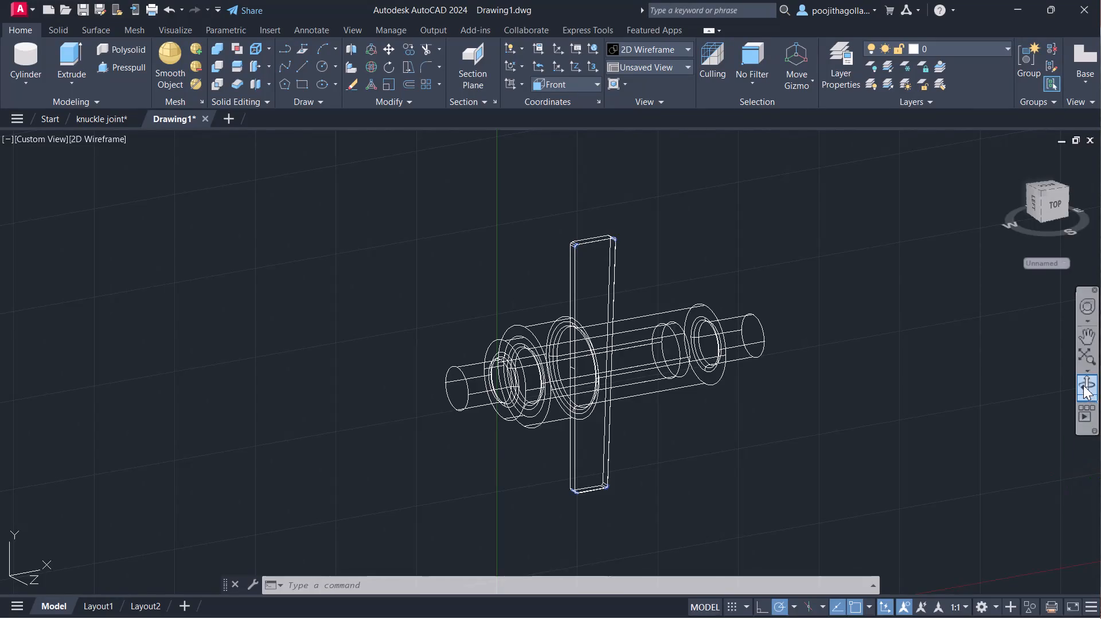
# Display the shaft assembly with its crossing tapered bar in the Shades of Gray visual style.
pyautogui.click(1085, 378)
pyautogui.moveTo(759, 414); pyautogui.dragTo(758, 414)
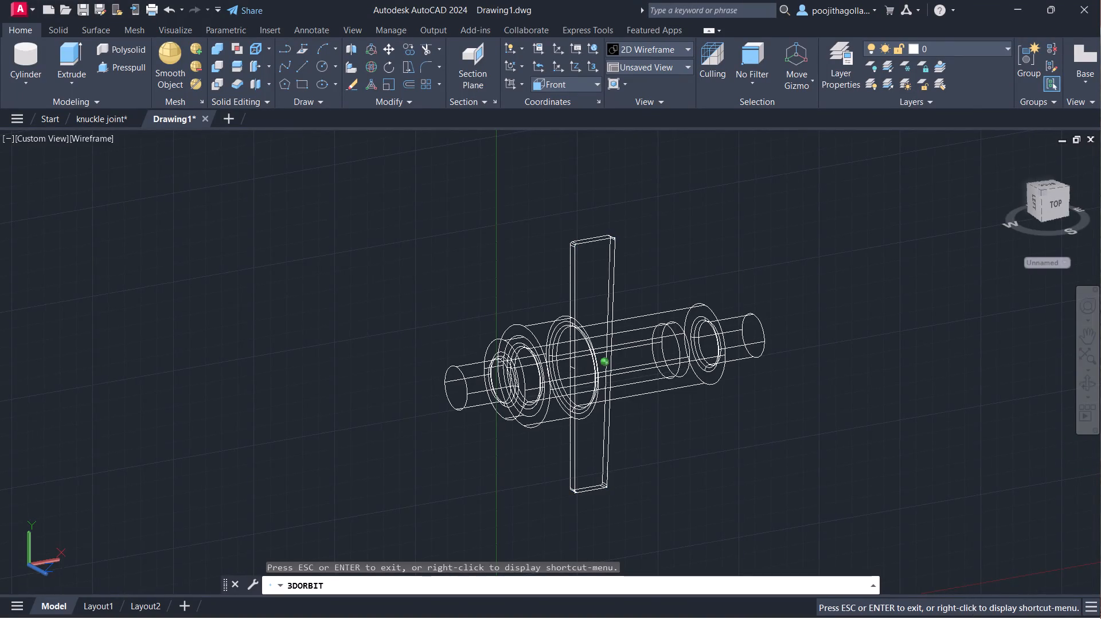
pyautogui.moveTo(758, 414); pyautogui.dragTo(705, 415)
pyautogui.press('Escape')
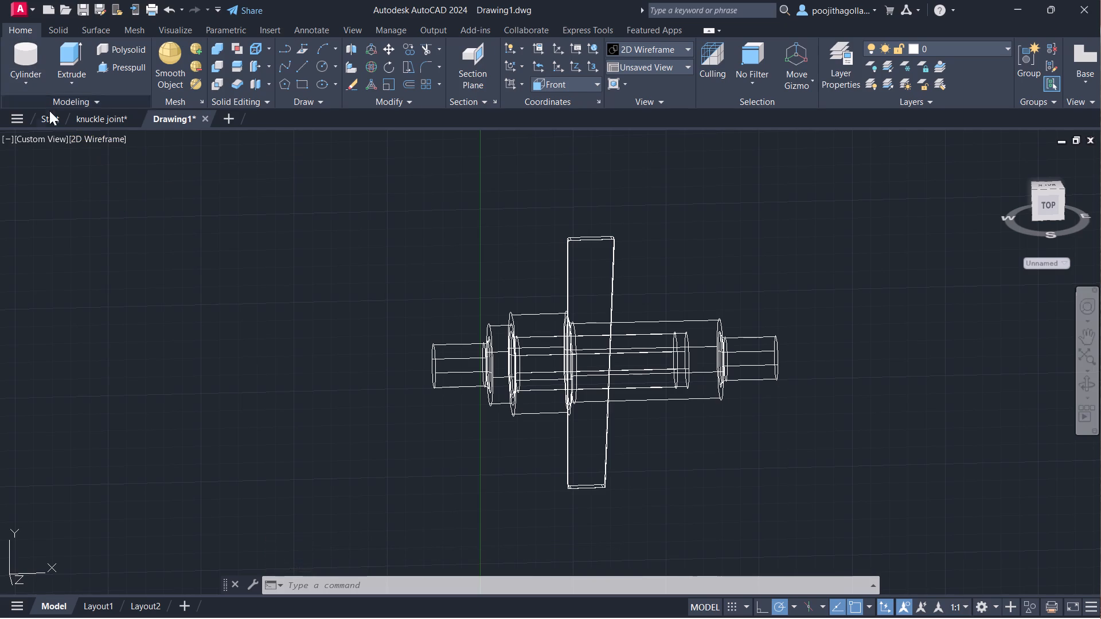
pyautogui.click(88, 137)
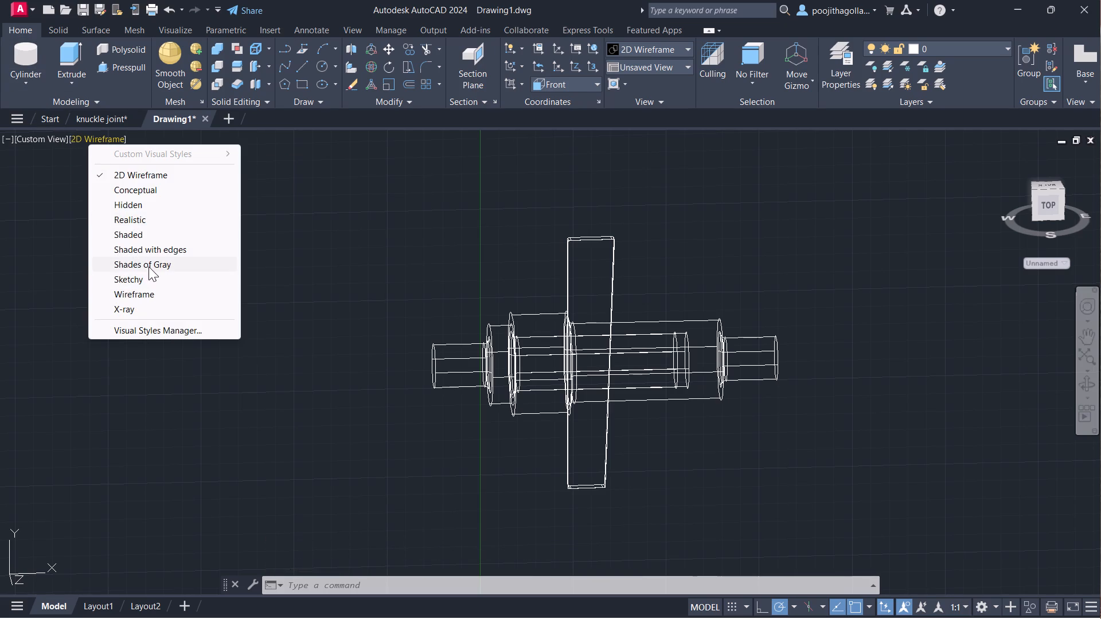
pyautogui.click(149, 267)
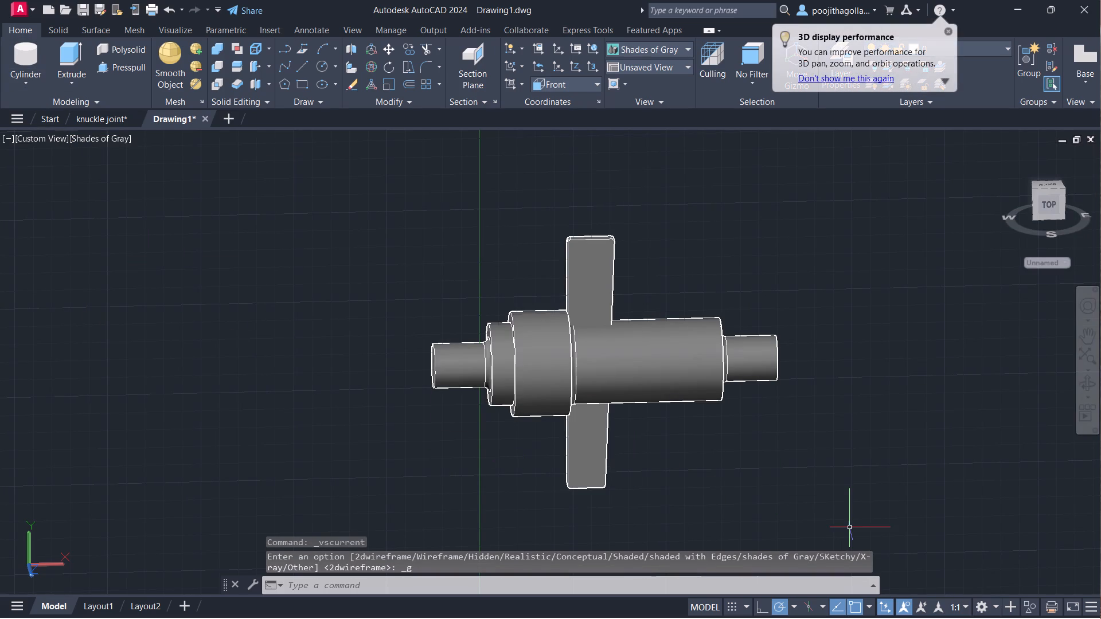
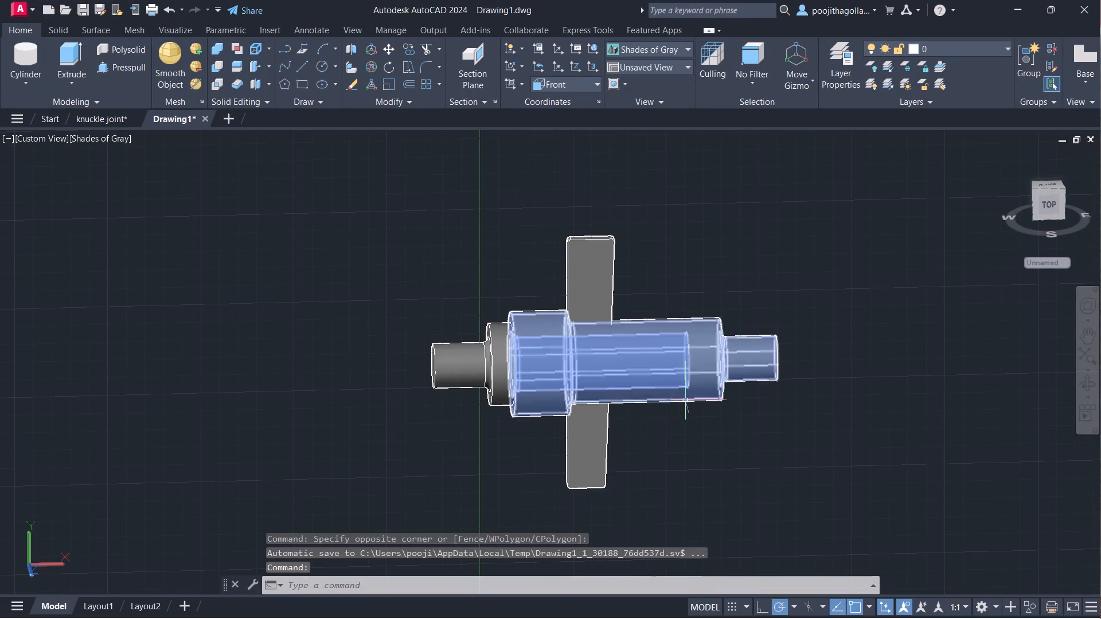
# Examine the shaded assembly from an oblique angle, including the stepped shaft end, the collar and the crossing bar.
pyautogui.click(1086, 385)
pyautogui.moveTo(533, 437); pyautogui.dragTo(602, 438)
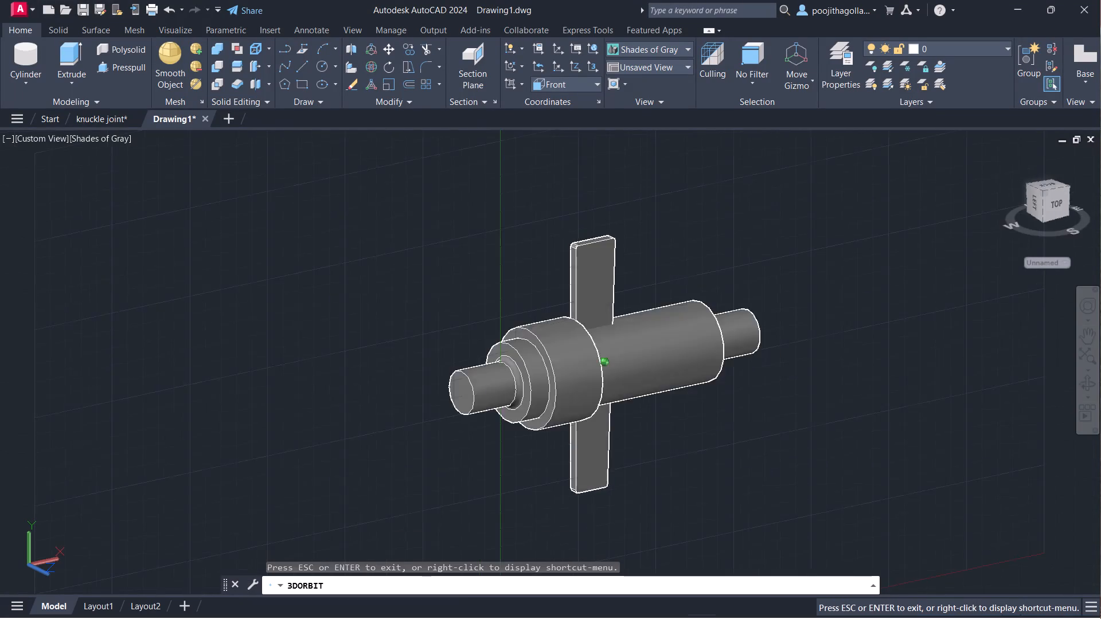
pyautogui.moveTo(602, 438); pyautogui.dragTo(650, 438)
pyautogui.scroll(4, 627, 429)
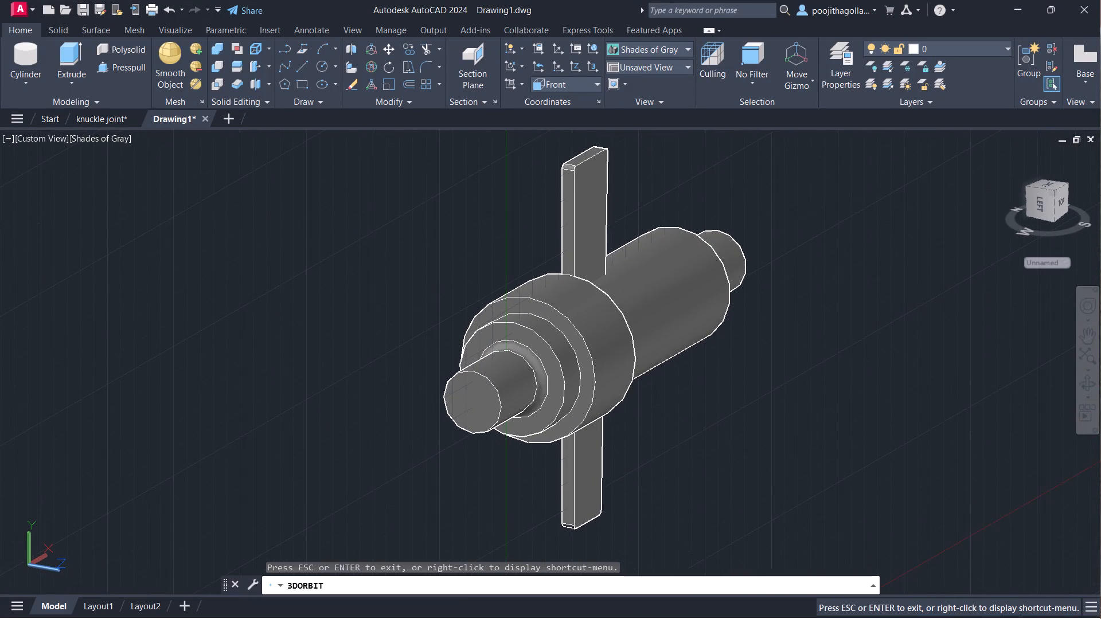
pyautogui.moveTo(652, 392); pyautogui.dragTo(645, 382, button='middle')
pyautogui.scroll(2, 528, 399)
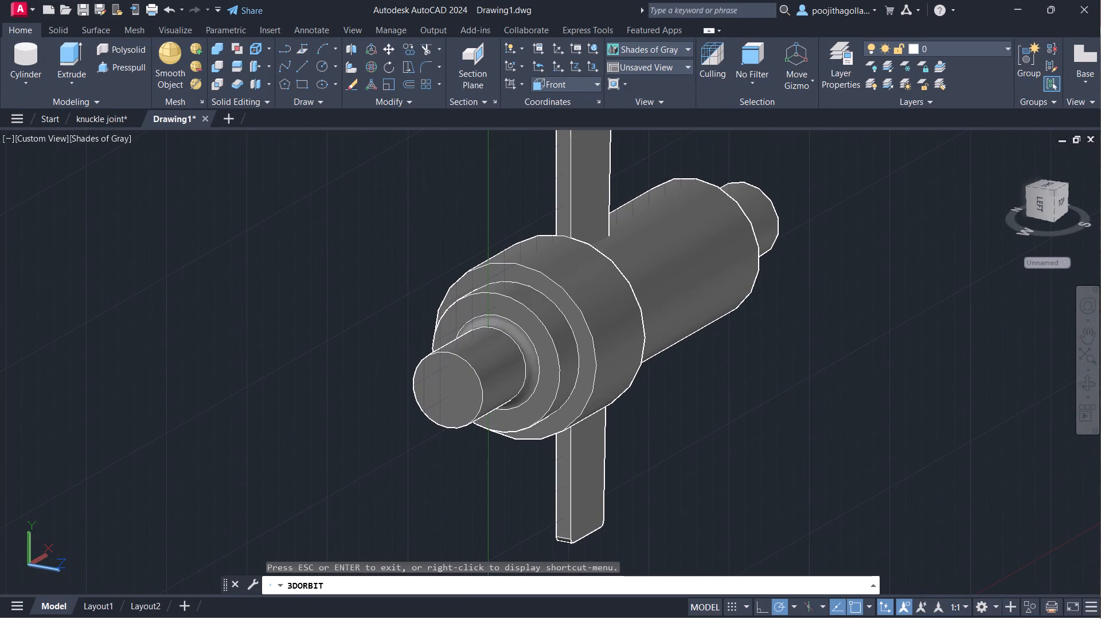
pyautogui.scroll(-2, 606, 402)
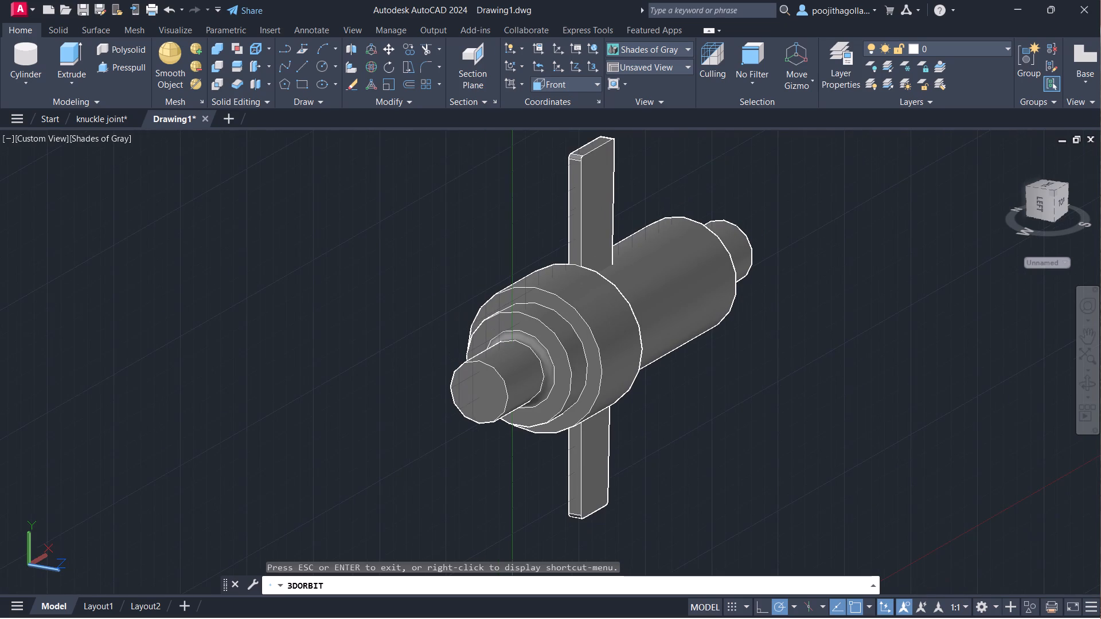
pyautogui.moveTo(665, 402); pyautogui.dragTo(634, 361, button='middle')
pyautogui.scroll(-1, 599, 345)
pyautogui.moveTo(667, 356); pyautogui.dragTo(643, 431, button='middle')
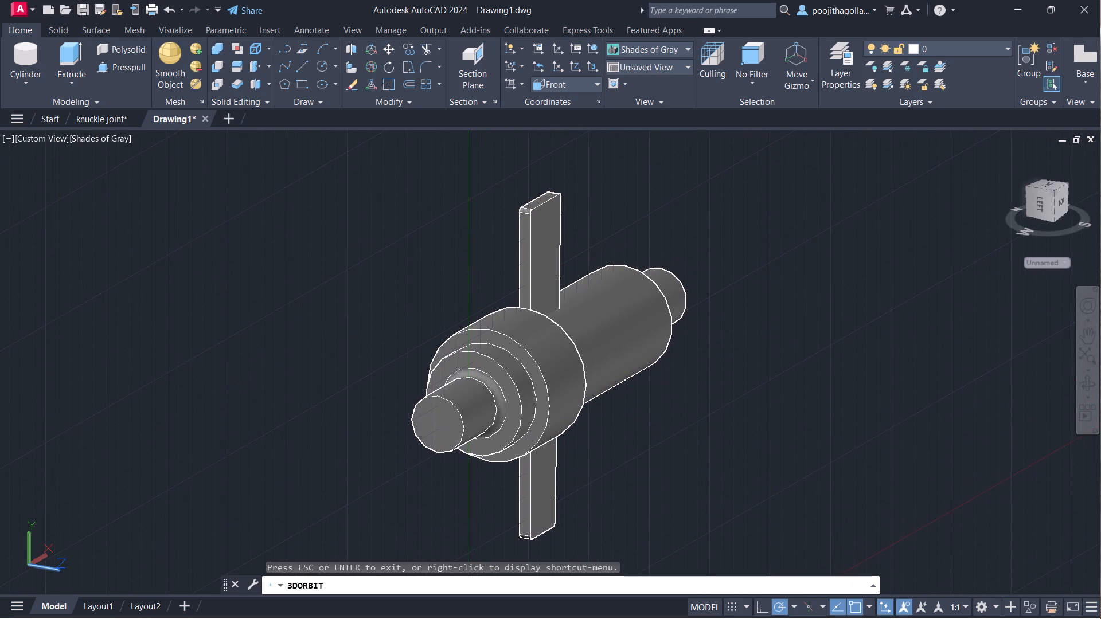
pyautogui.scroll(3, 580, 431)
pyautogui.moveTo(573, 433); pyautogui.dragTo(572, 378, button='middle')
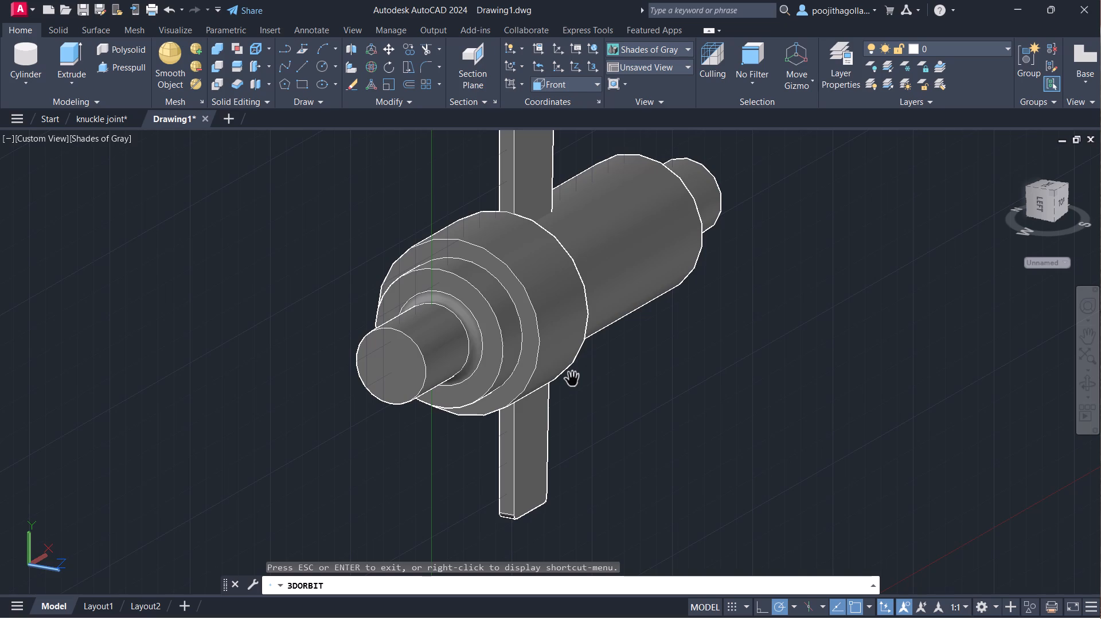
pyautogui.press('Escape')
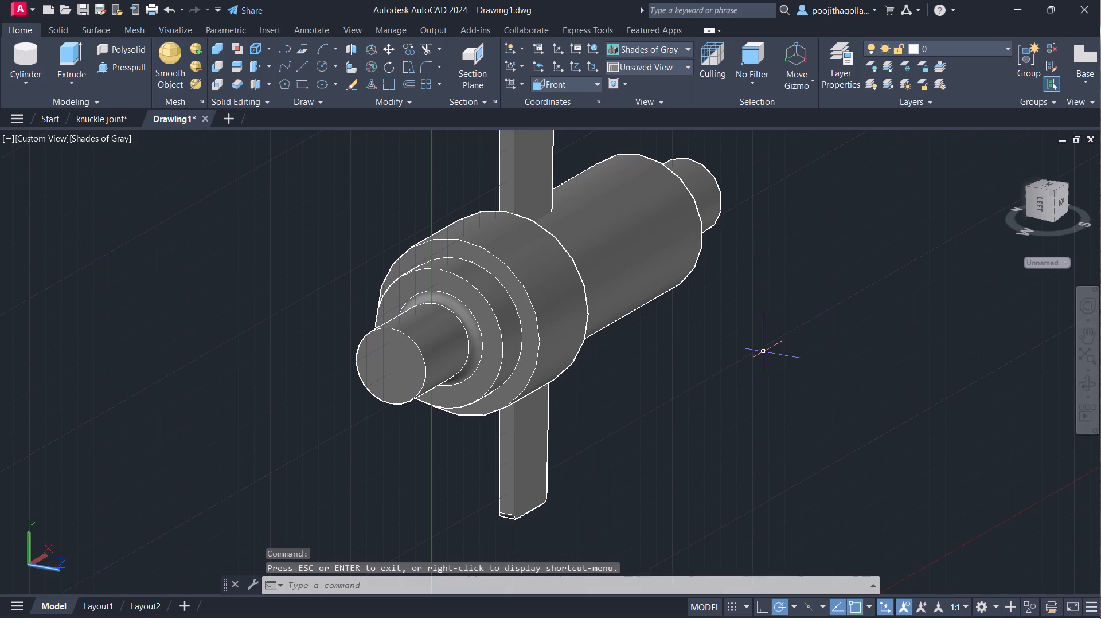
# Erase the leftover profile polyline showing past the rounded corners at the crossing bar's lower end.
pyautogui.scroll(-1, 763, 352)
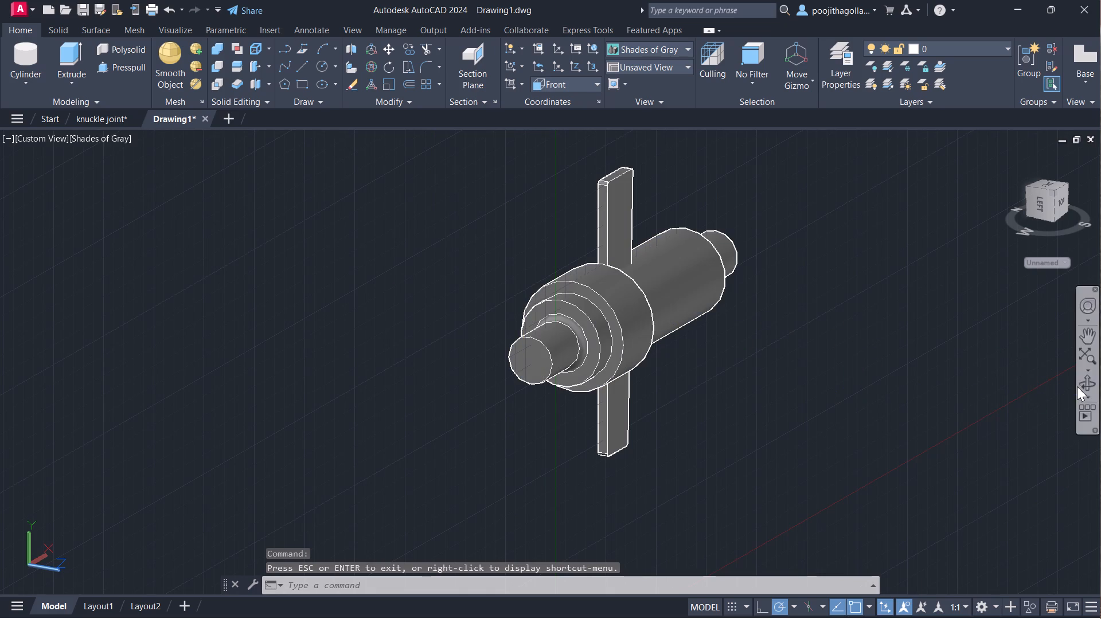
pyautogui.scroll(2, 561, 449)
pyautogui.scroll(3, 693, 531)
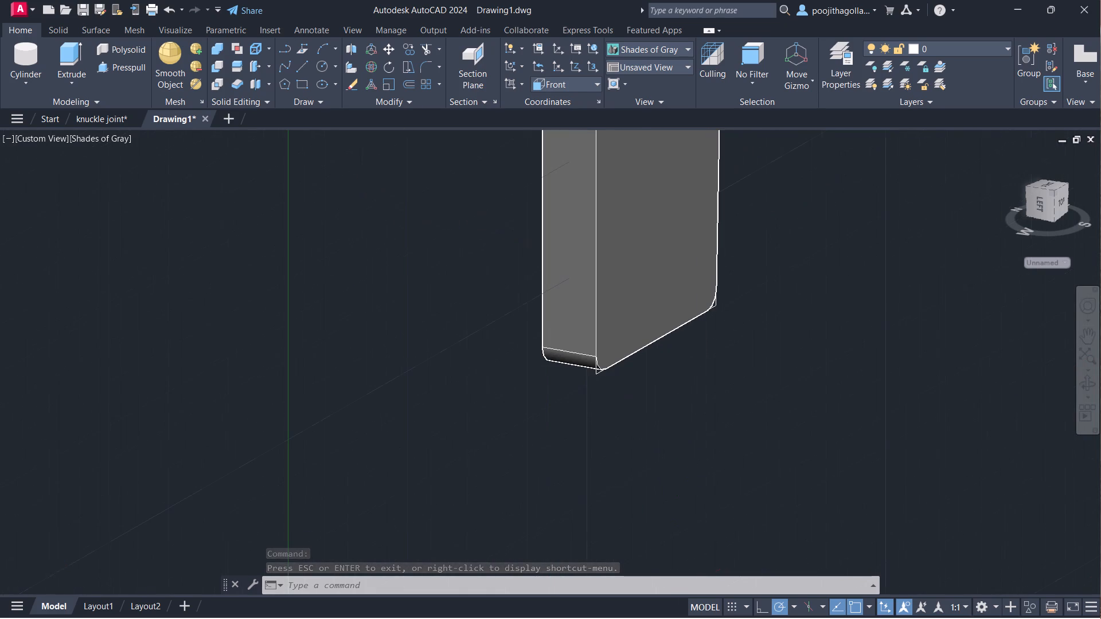
pyautogui.scroll(3, 603, 382)
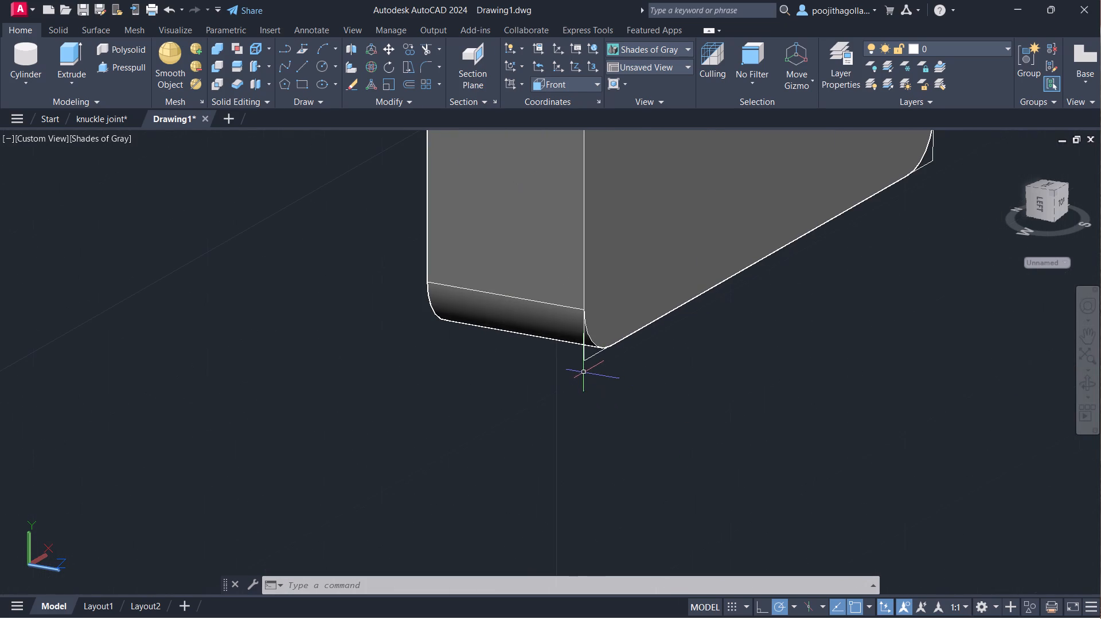
pyautogui.click(583, 360)
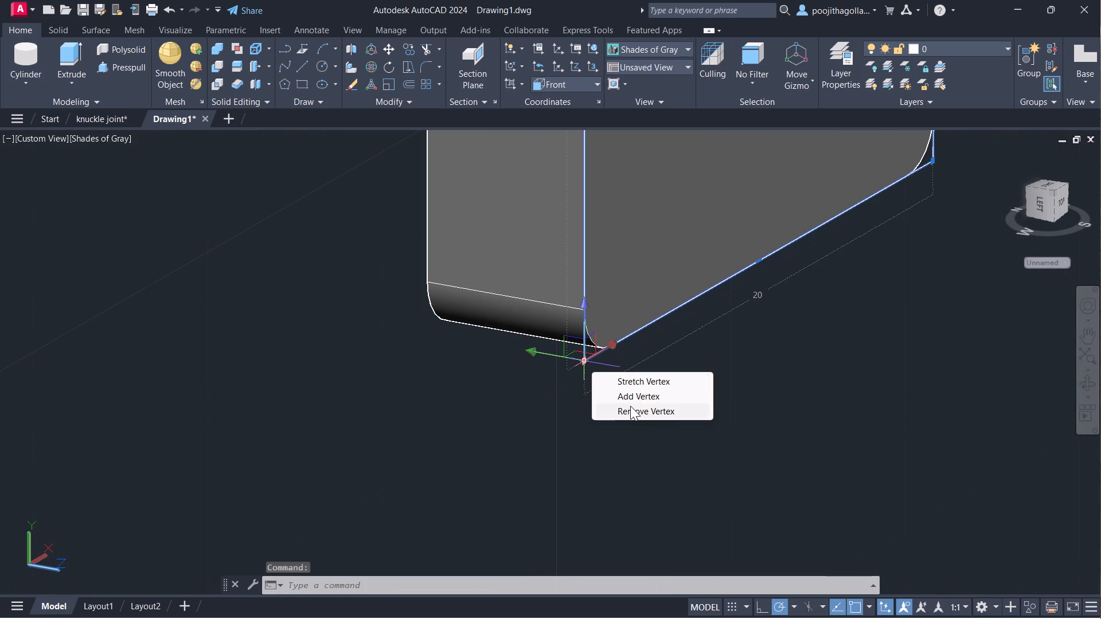
pyautogui.press('Delete')
pyautogui.press('Delete')
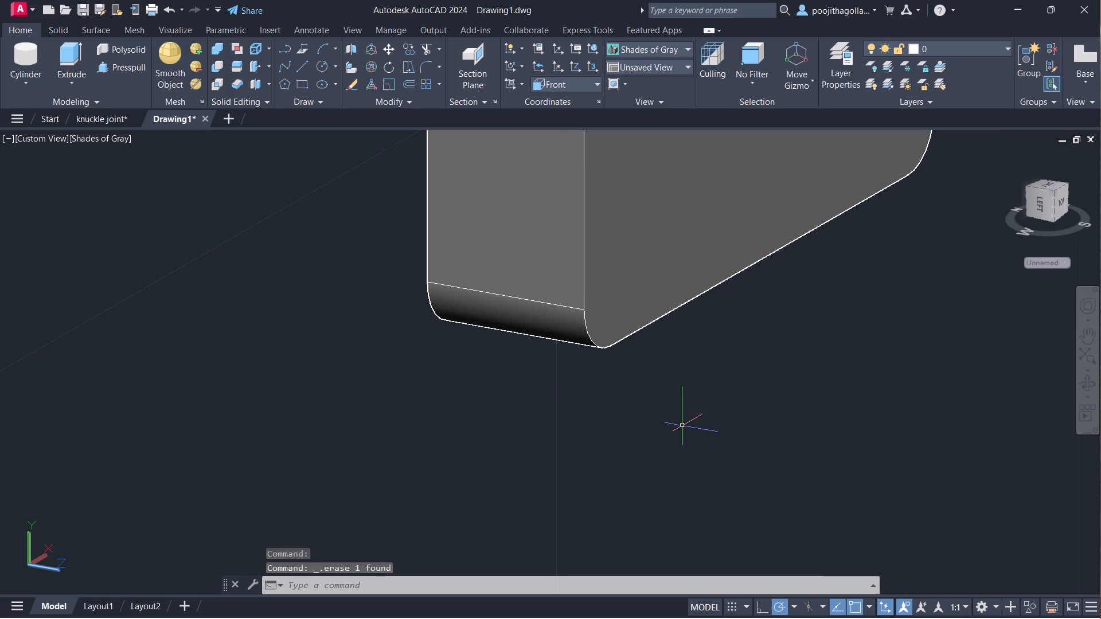
# Inspect the collar, the shaft and the crossing bar's upper end for remaining construction geometry.
pyautogui.scroll(-3, 552, 338)
pyautogui.moveTo(608, 307); pyautogui.dragTo(708, 485, button='middle')
pyautogui.scroll(-2, 524, 284)
pyautogui.moveTo(560, 282); pyautogui.dragTo(504, 381, button='middle')
pyautogui.scroll(2, 564, 264)
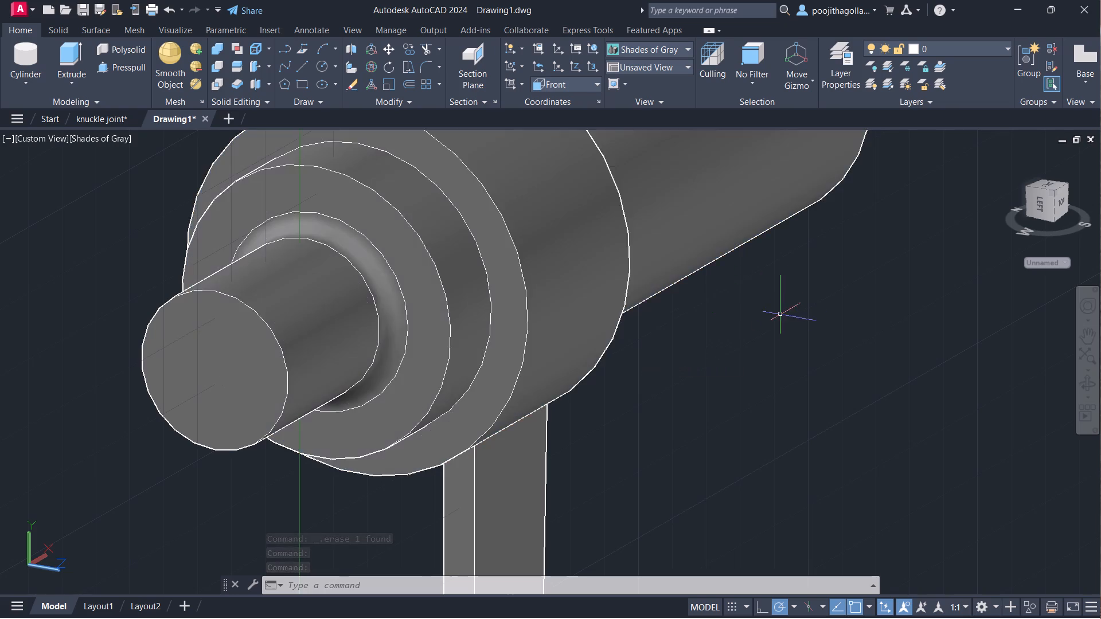
pyautogui.scroll(-2, 794, 302)
pyautogui.moveTo(830, 277); pyautogui.dragTo(747, 397, button='middle')
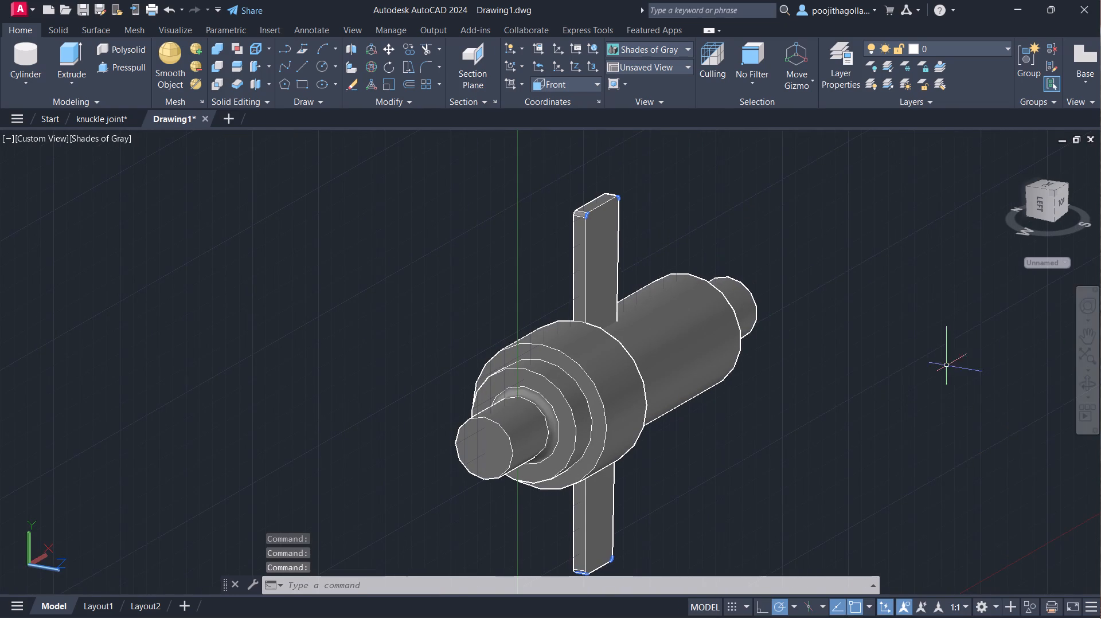
pyautogui.scroll(4, 660, 292)
pyautogui.moveTo(639, 248); pyautogui.dragTo(730, 456, button='middle')
pyautogui.moveTo(479, 295); pyautogui.dragTo(524, 370, button='middle')
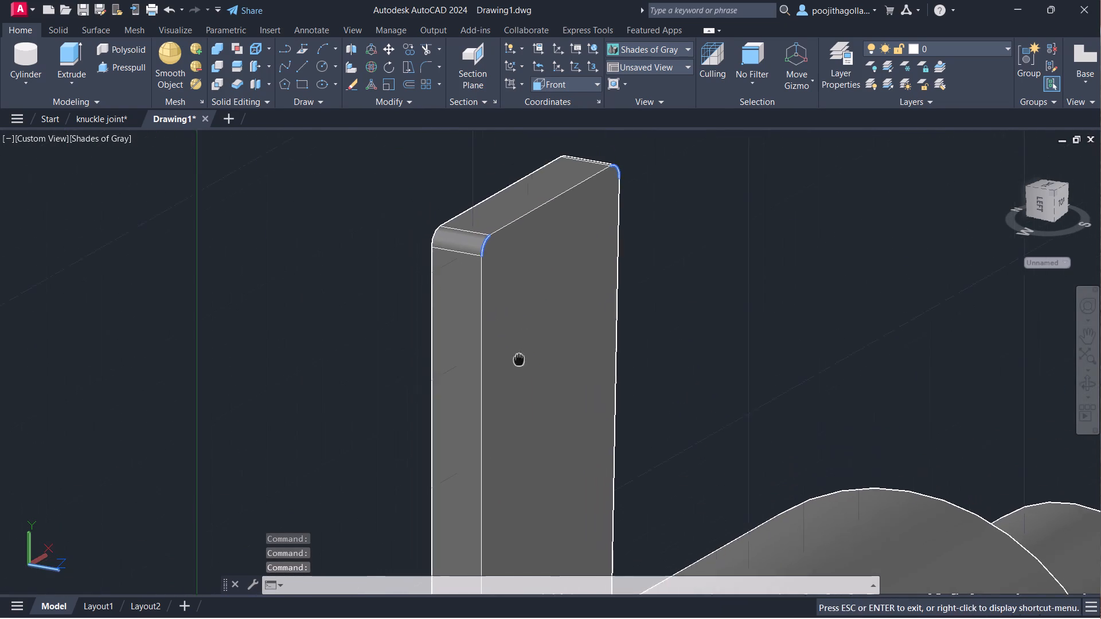
pyautogui.moveTo(524, 370); pyautogui.dragTo(533, 386, button='middle')
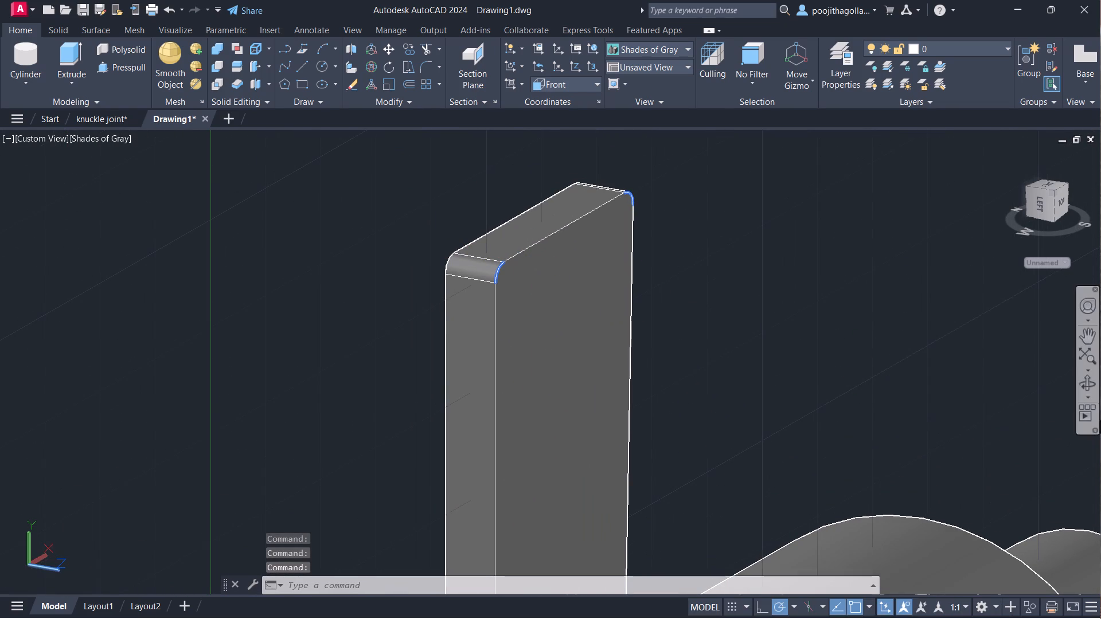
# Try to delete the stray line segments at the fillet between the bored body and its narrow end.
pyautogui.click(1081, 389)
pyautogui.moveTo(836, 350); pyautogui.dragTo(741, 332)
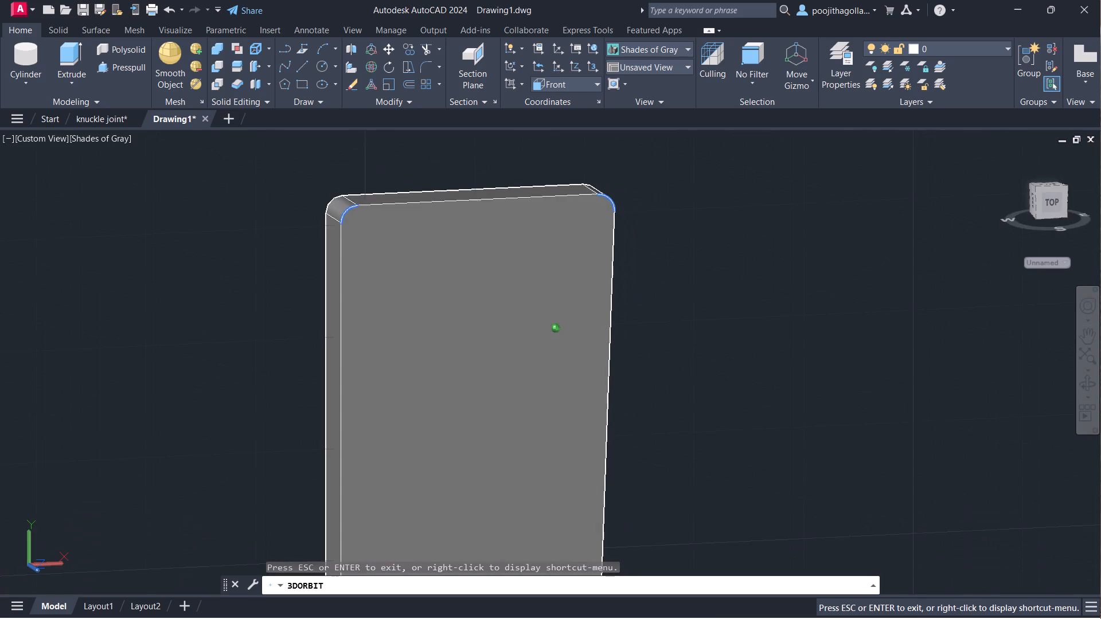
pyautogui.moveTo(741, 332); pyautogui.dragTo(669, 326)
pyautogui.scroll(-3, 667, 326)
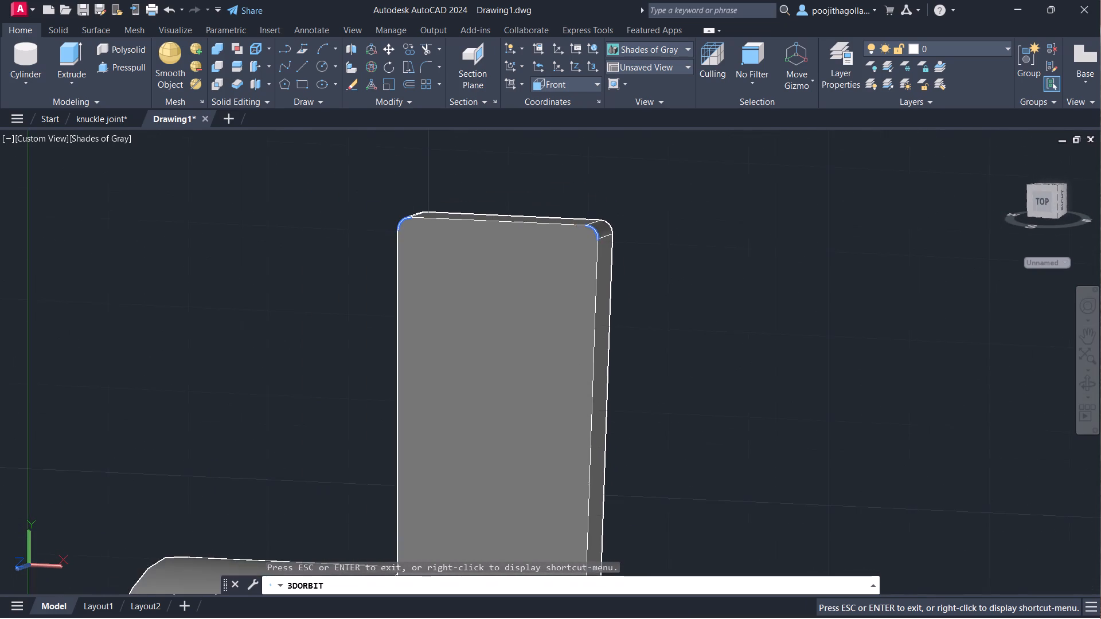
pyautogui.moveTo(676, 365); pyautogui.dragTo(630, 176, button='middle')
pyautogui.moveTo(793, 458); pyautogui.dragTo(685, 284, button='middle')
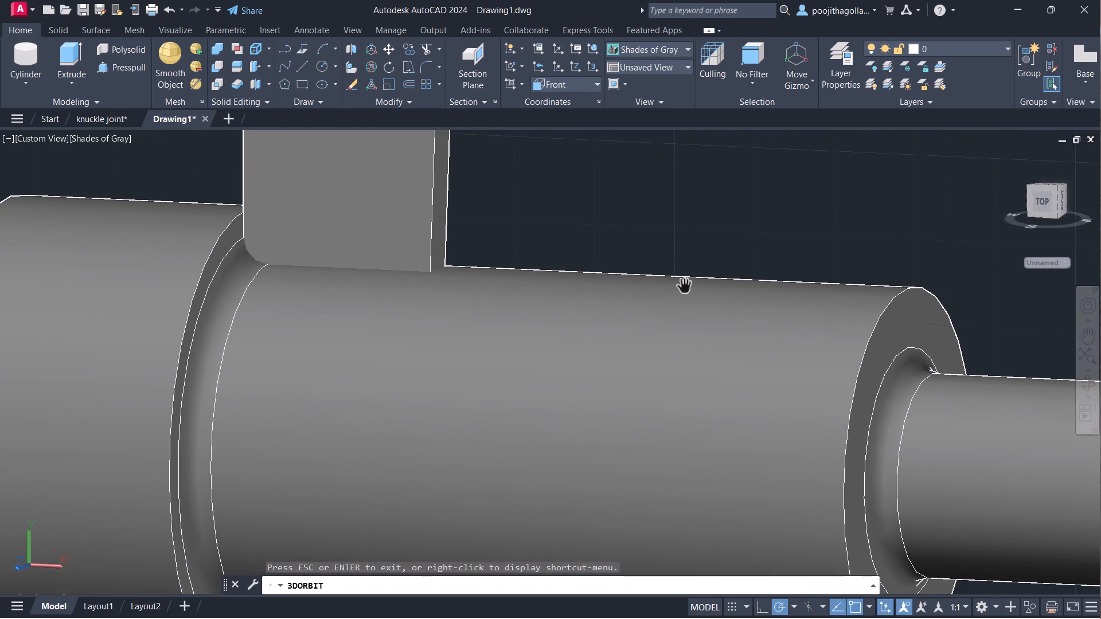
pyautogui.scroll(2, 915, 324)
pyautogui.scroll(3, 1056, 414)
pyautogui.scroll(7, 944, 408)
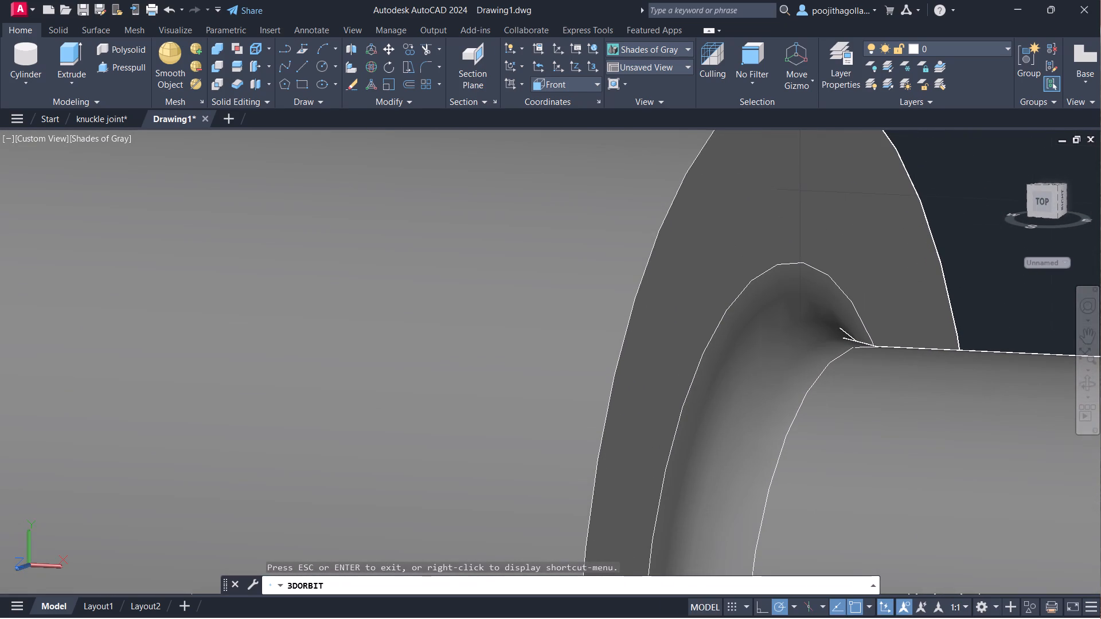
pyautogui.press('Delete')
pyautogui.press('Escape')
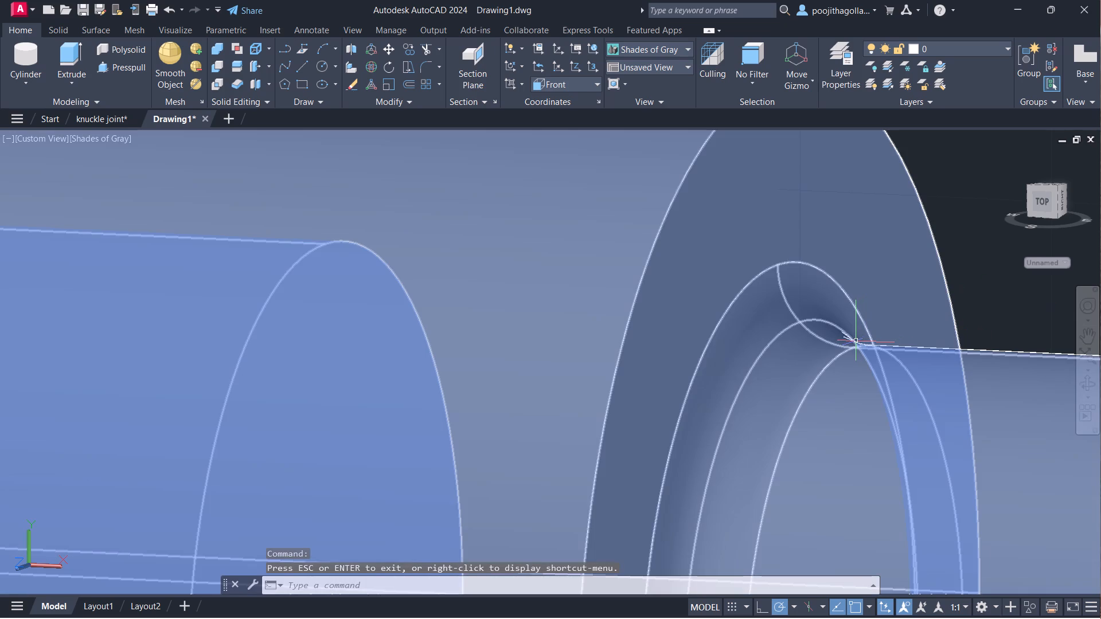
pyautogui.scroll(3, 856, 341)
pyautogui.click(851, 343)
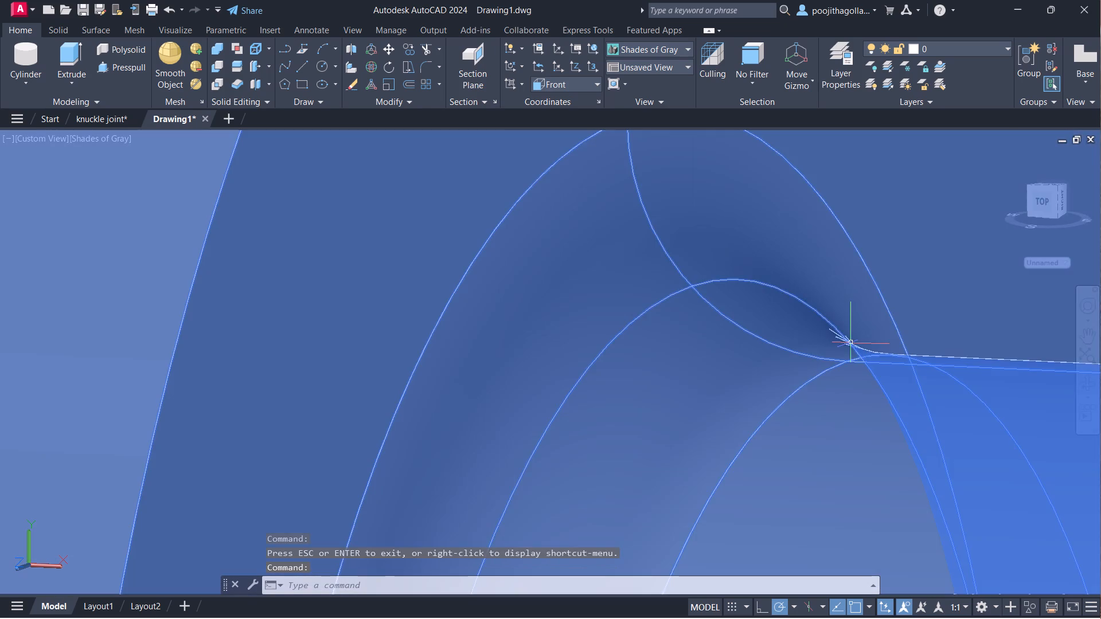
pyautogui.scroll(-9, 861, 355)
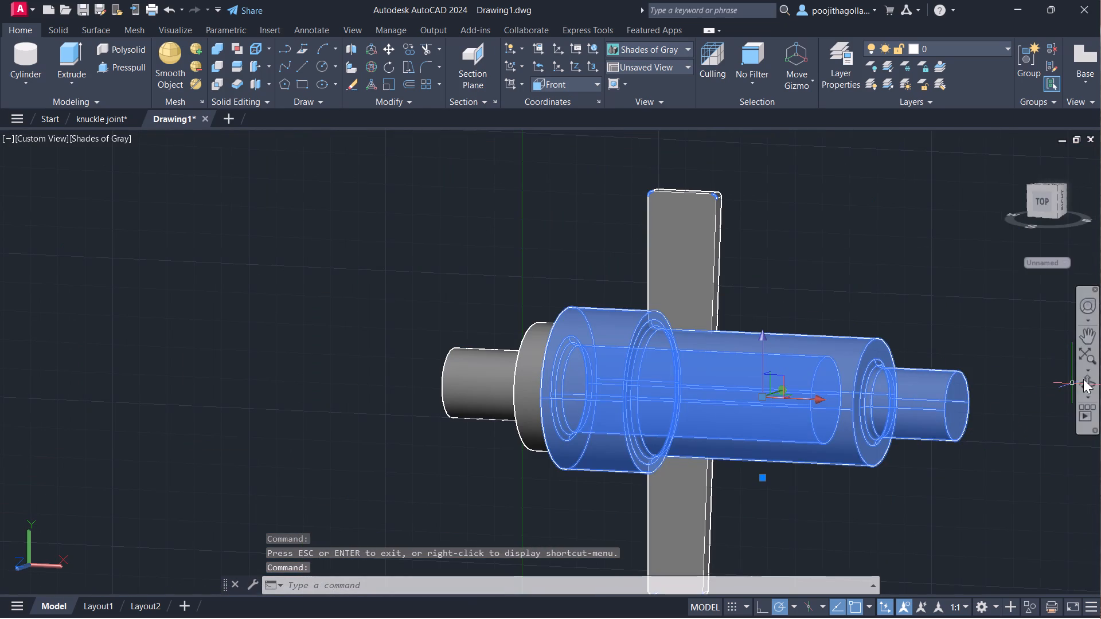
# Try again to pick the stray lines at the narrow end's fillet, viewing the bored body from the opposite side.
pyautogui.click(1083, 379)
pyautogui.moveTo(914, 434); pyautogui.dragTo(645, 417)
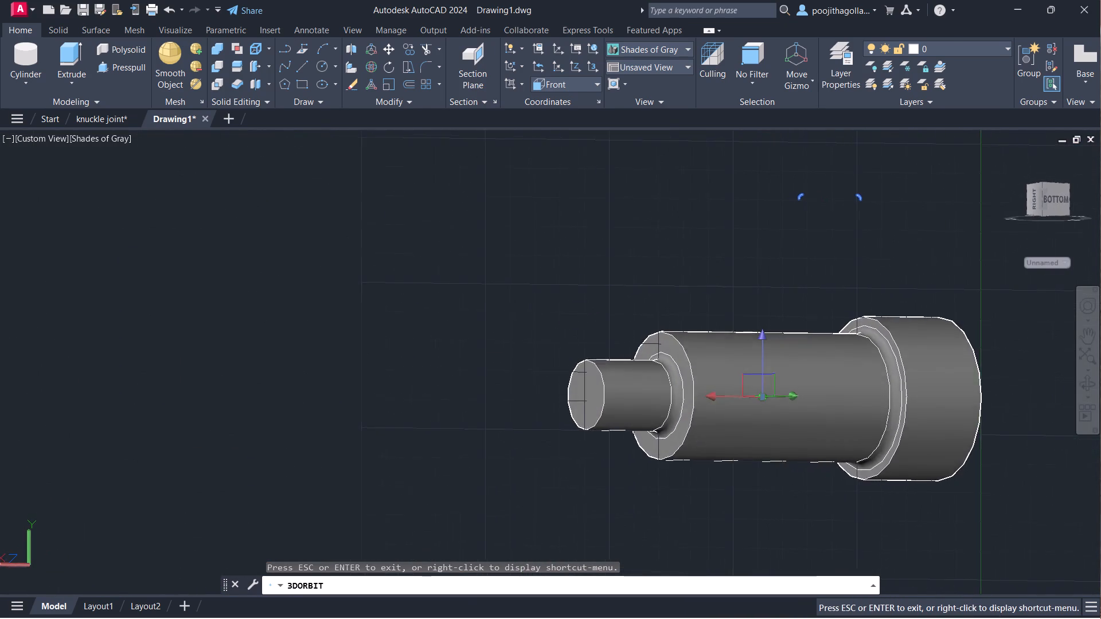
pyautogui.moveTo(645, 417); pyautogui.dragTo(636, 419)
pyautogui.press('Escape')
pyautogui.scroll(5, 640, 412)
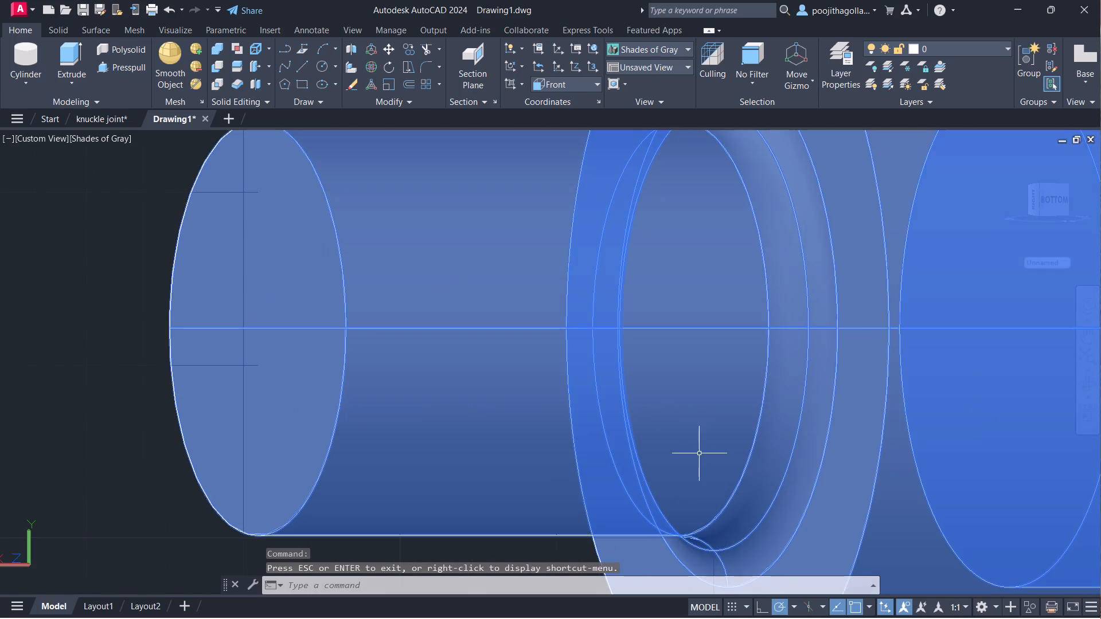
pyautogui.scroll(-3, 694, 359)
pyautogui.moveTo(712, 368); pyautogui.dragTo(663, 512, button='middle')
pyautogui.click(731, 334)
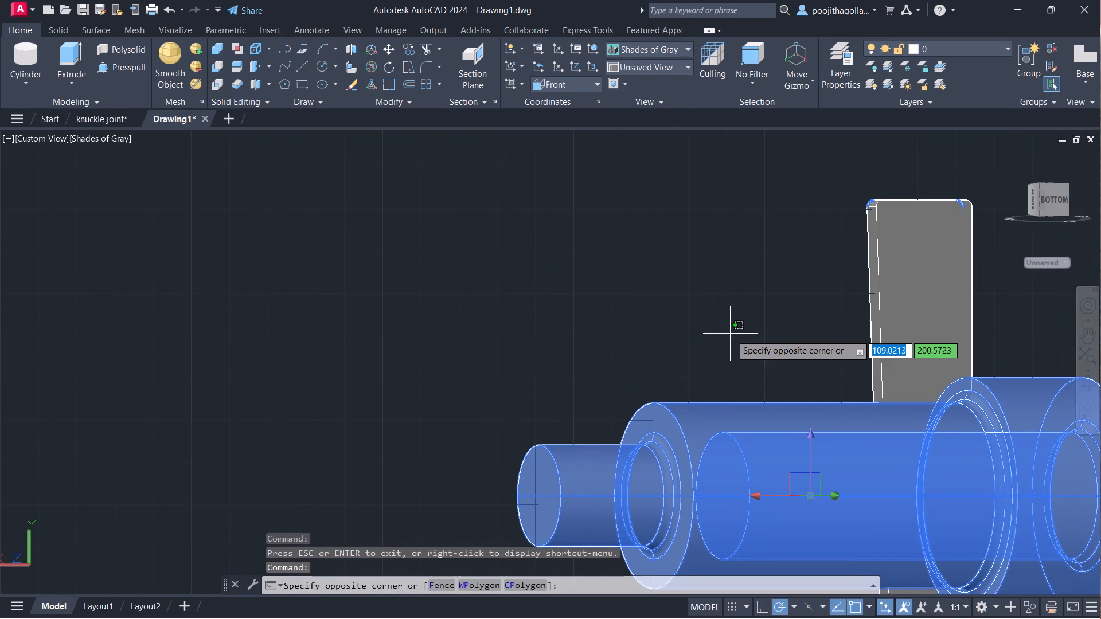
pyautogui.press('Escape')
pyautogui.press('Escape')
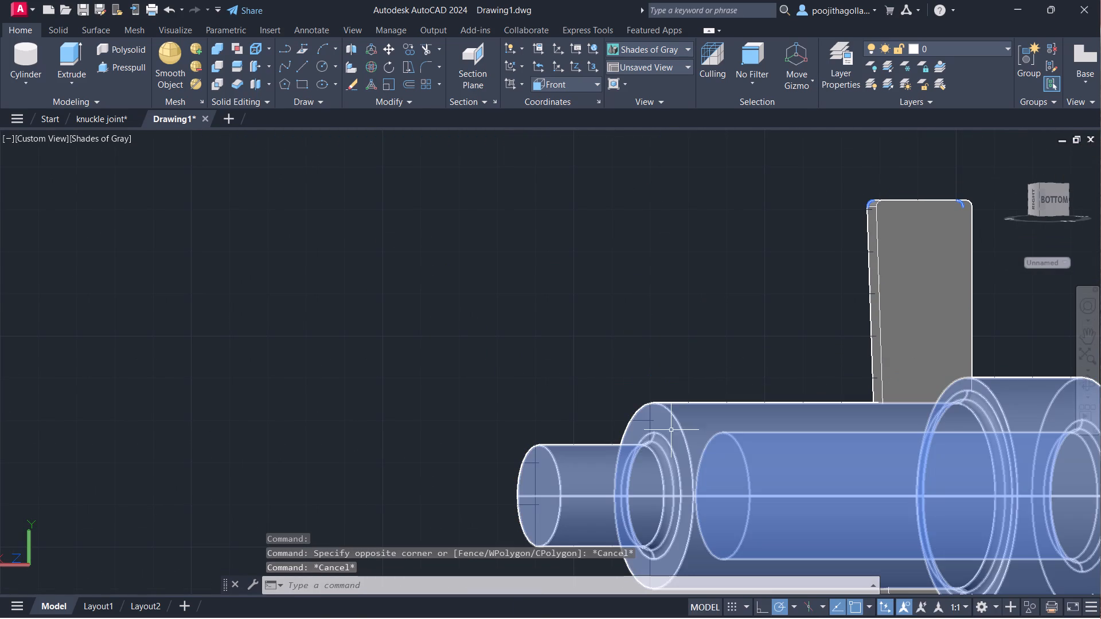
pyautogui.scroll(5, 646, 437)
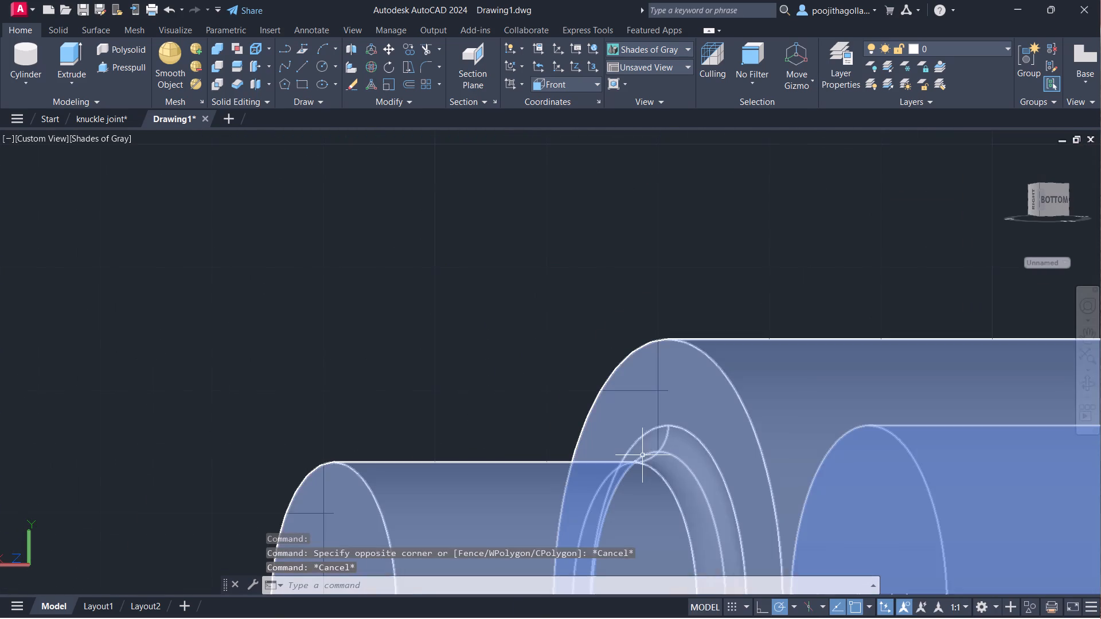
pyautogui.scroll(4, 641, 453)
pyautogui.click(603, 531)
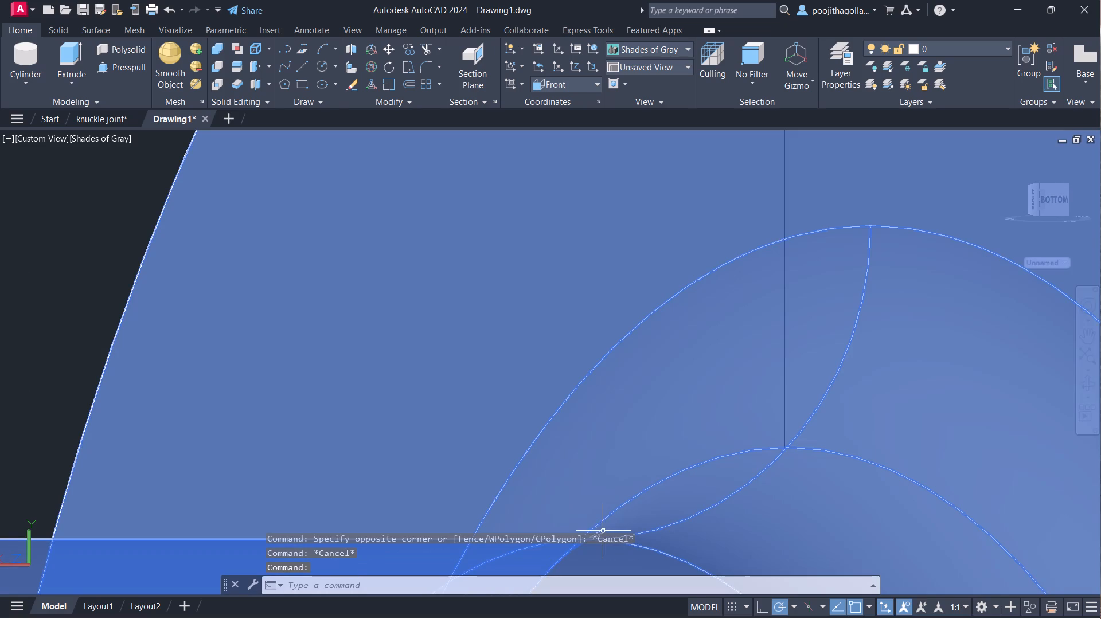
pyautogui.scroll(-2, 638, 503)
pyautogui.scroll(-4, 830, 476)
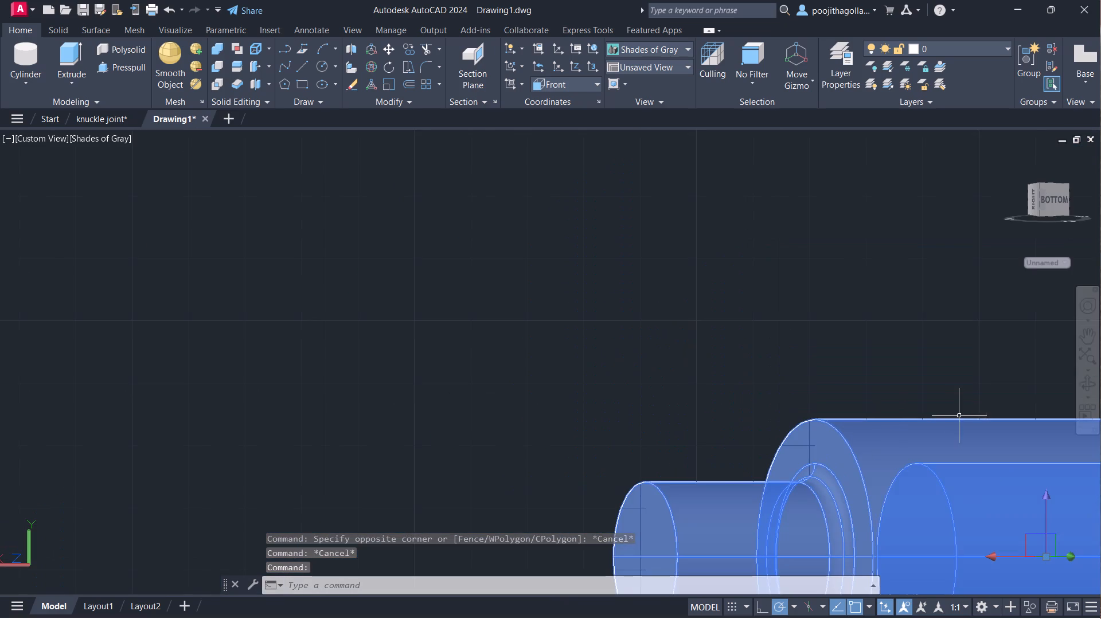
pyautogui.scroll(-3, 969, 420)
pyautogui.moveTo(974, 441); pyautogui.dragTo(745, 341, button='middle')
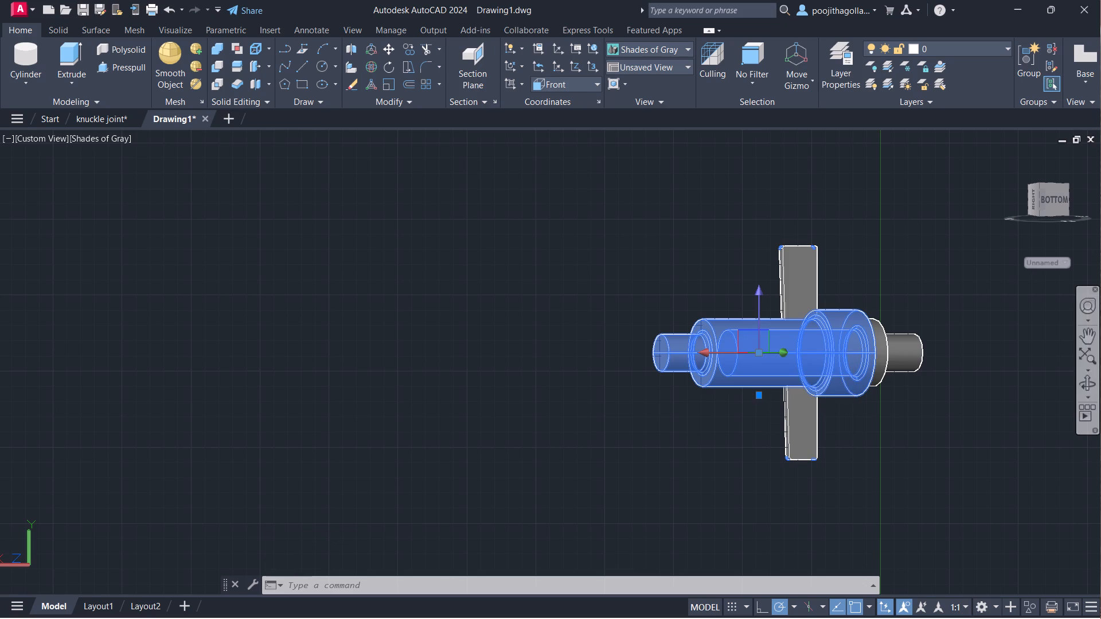
# Examine the bored body's open collar end and its bore from several angles, then clear the selection.
pyautogui.click(1077, 382)
pyautogui.moveTo(1017, 387); pyautogui.dragTo(663, 395)
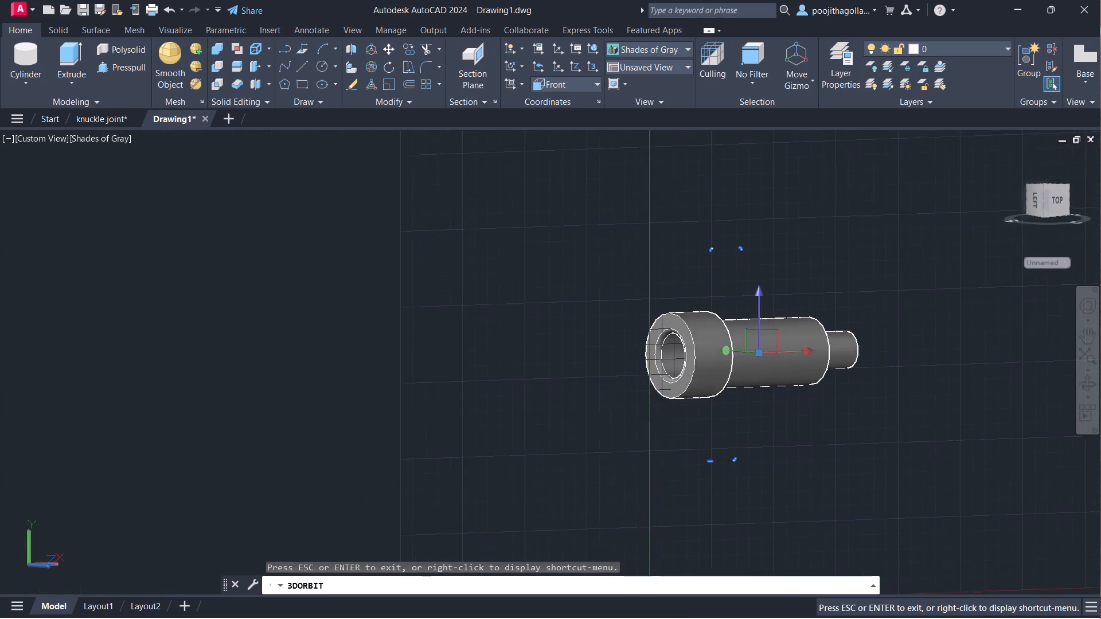
pyautogui.moveTo(663, 395); pyautogui.dragTo(713, 340)
pyautogui.scroll(8, 713, 340)
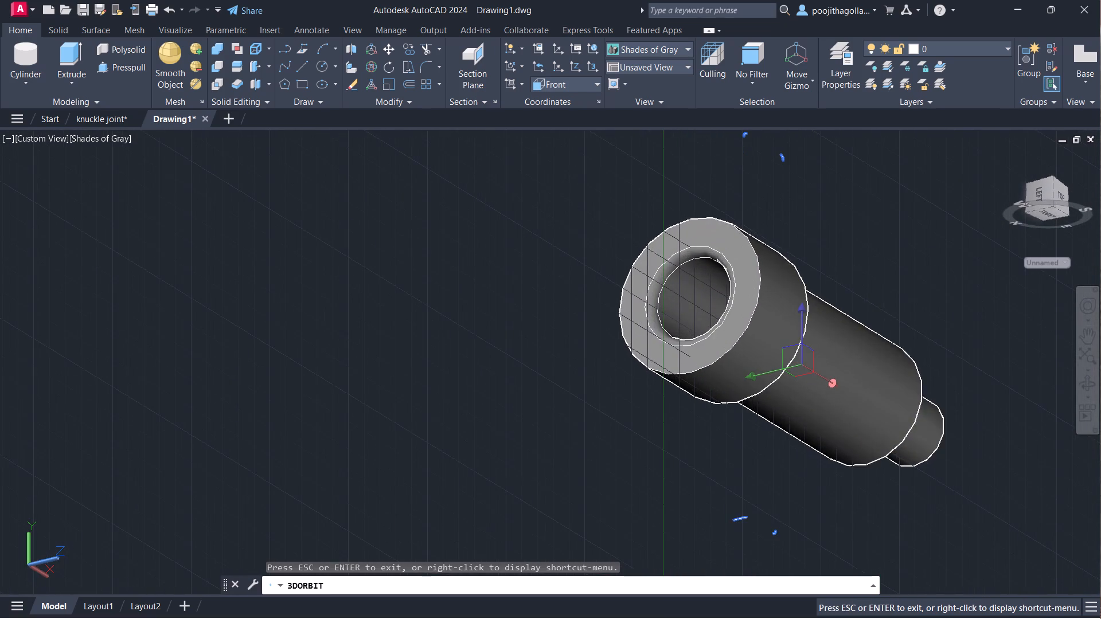
pyautogui.scroll(6, 713, 340)
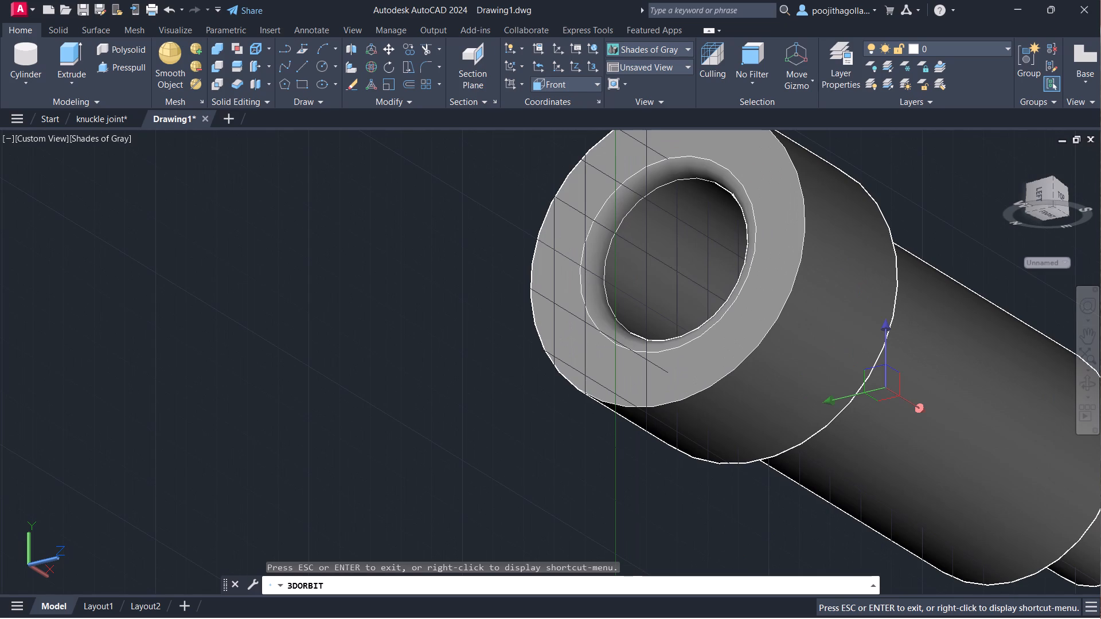
pyautogui.press('Escape')
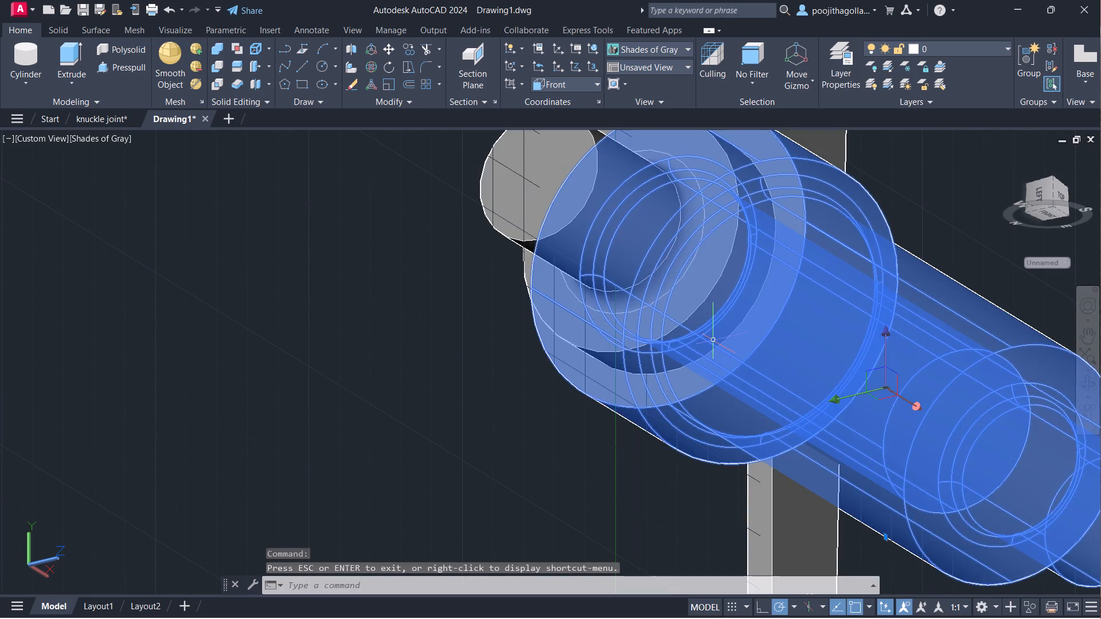
pyautogui.scroll(-1, 713, 340)
pyautogui.moveTo(712, 350); pyautogui.dragTo(655, 359, button='middle')
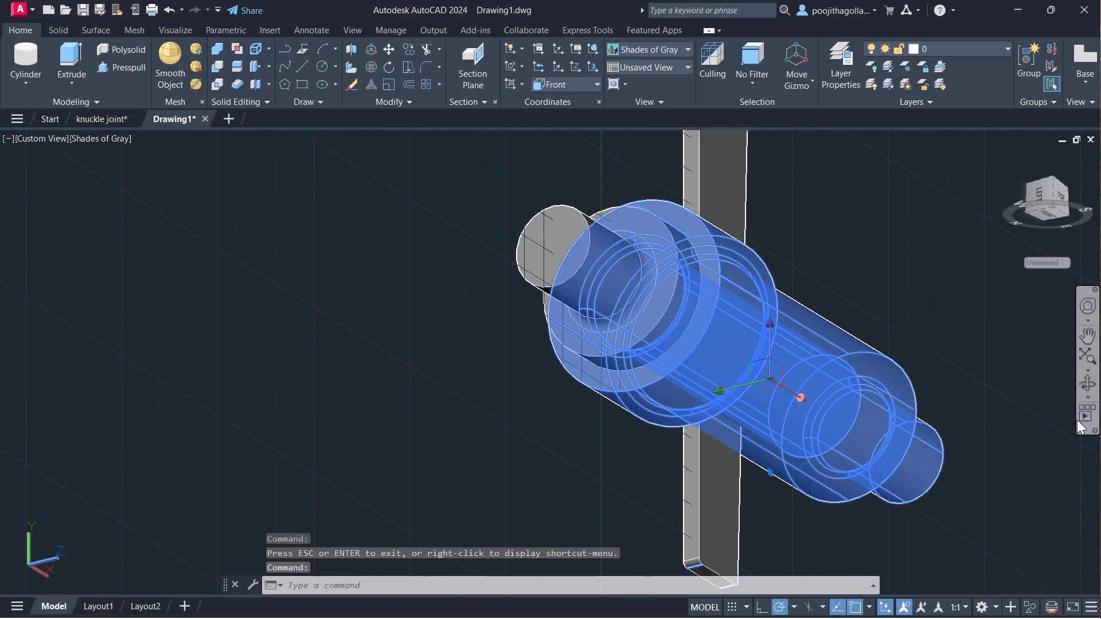
pyautogui.click(1086, 383)
pyautogui.moveTo(540, 458); pyautogui.dragTo(620, 460)
pyautogui.press('Escape')
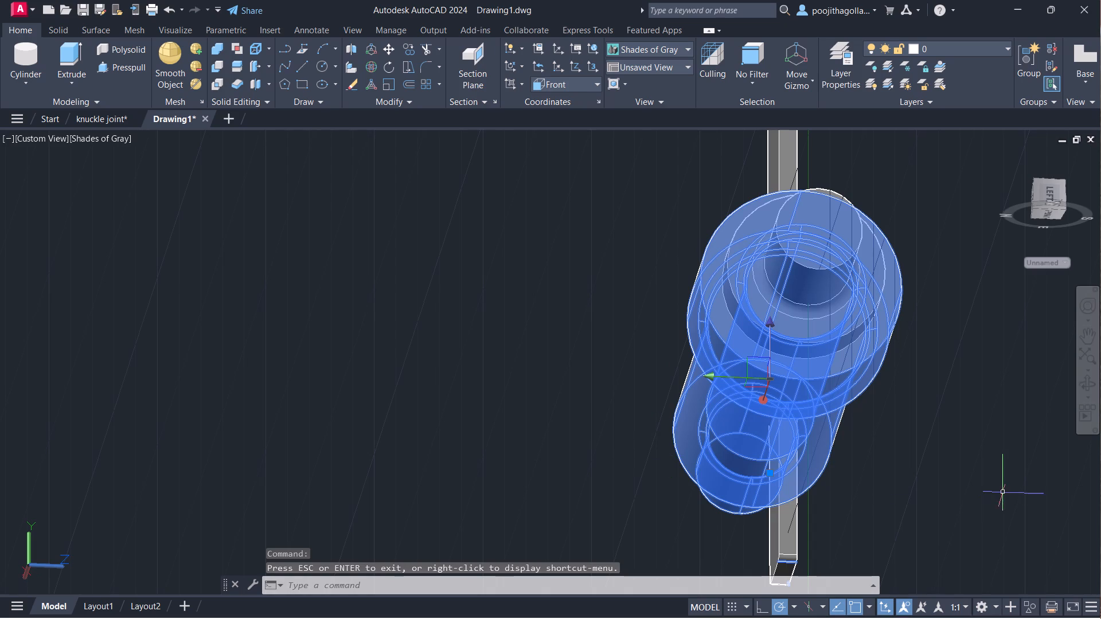
pyautogui.press('Escape')
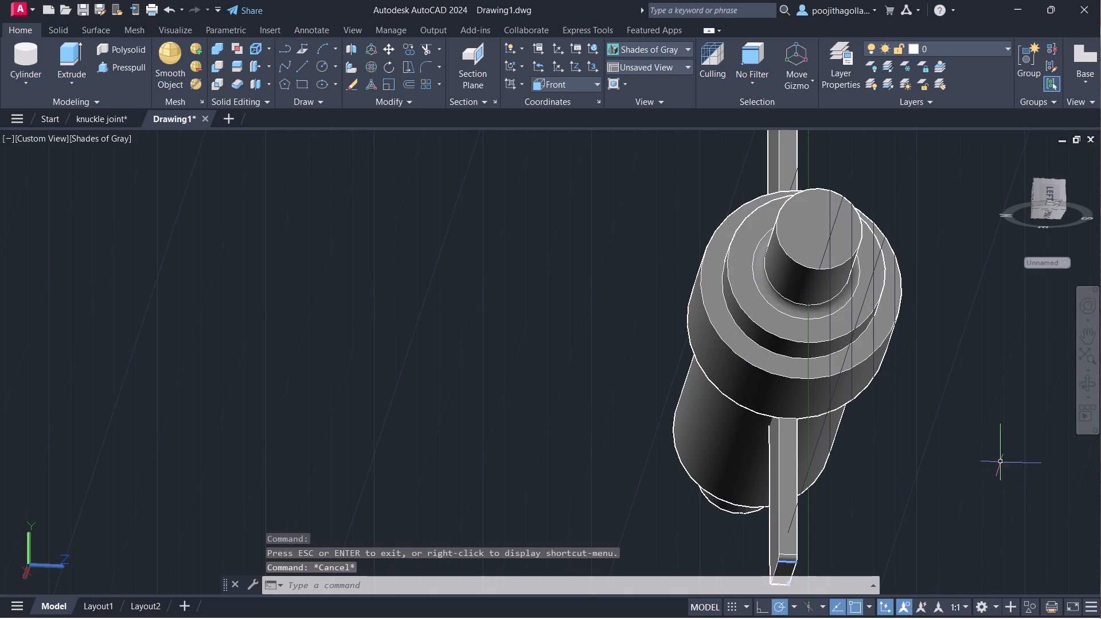
# Examine the whole assembly from all round, including the collar's shoulder fillet and where the crossing bar meets it.
pyautogui.click(1089, 389)
pyautogui.moveTo(864, 528); pyautogui.dragTo(865, 414)
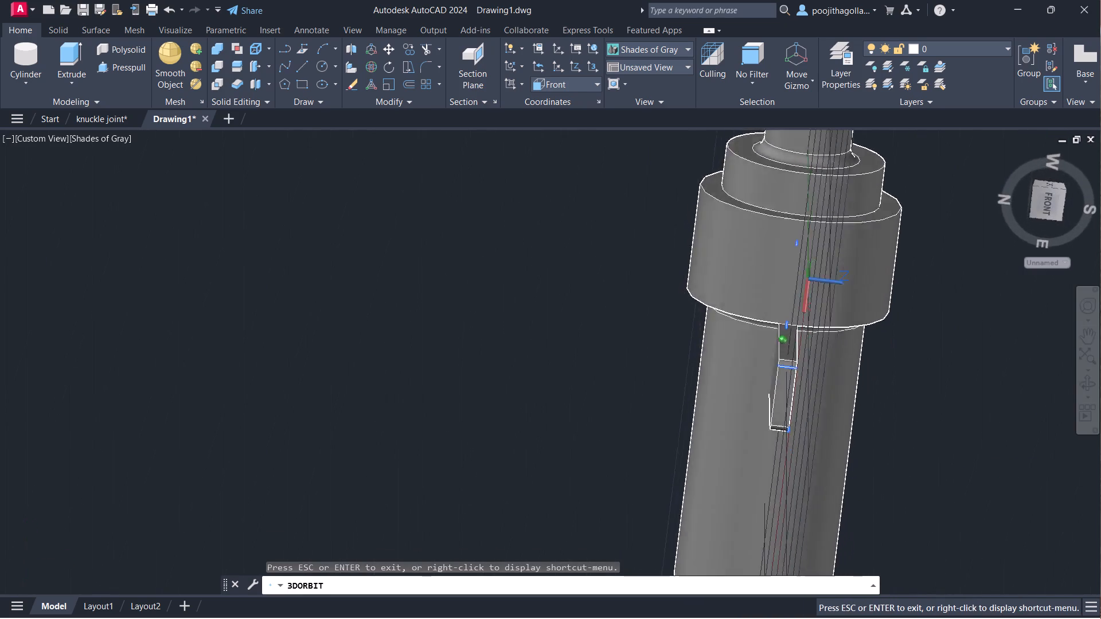
pyautogui.moveTo(865, 414); pyautogui.dragTo(950, 396)
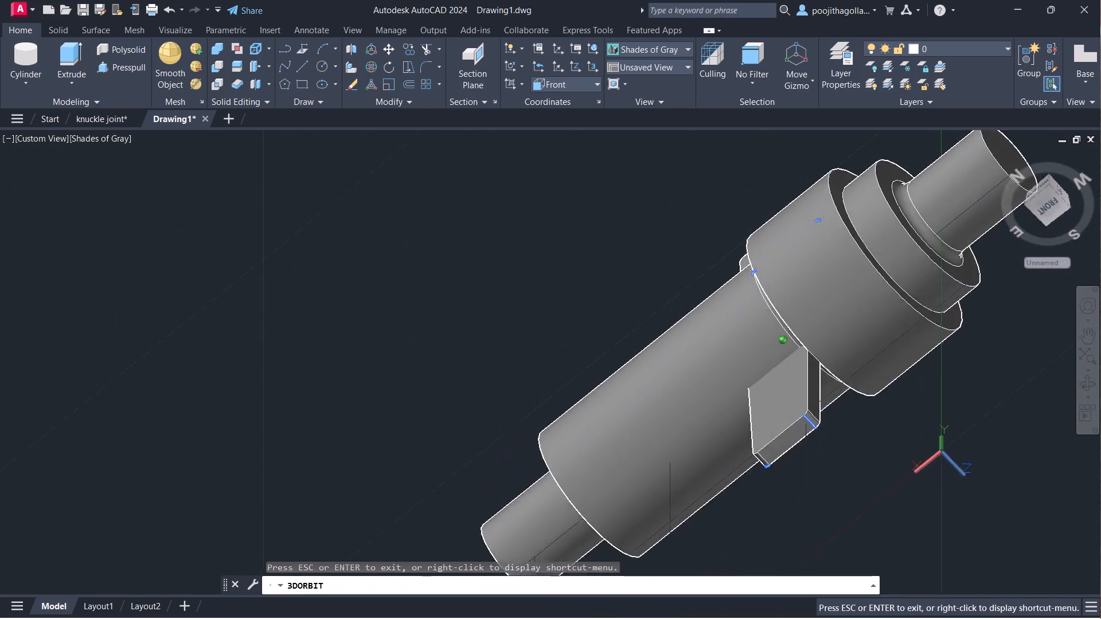
pyautogui.moveTo(950, 396); pyautogui.dragTo(911, 494)
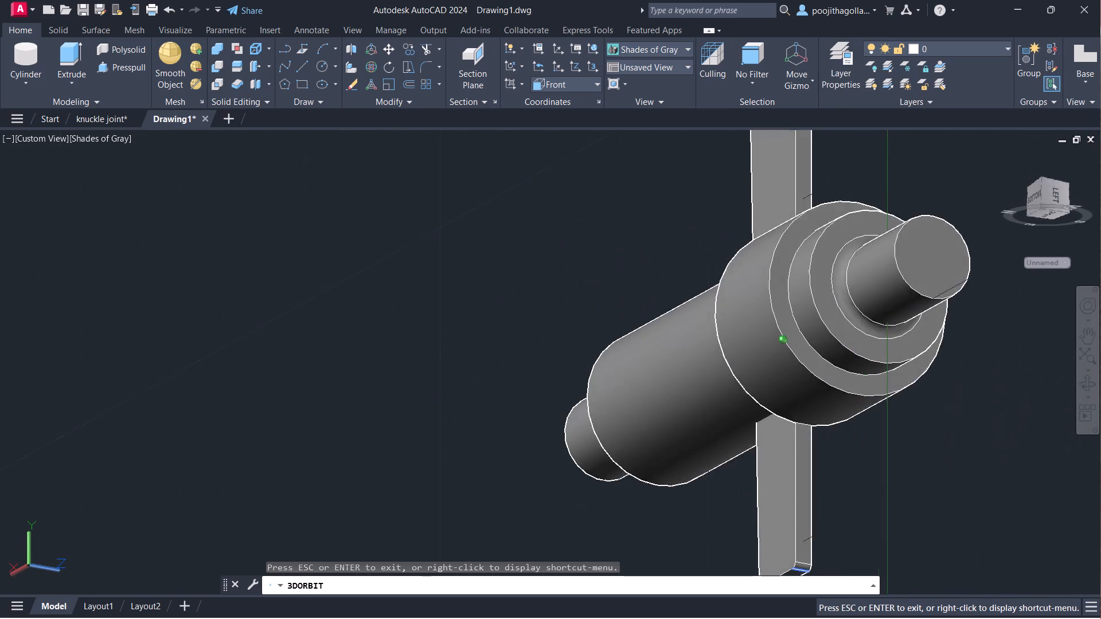
pyautogui.moveTo(911, 494); pyautogui.dragTo(755, 520)
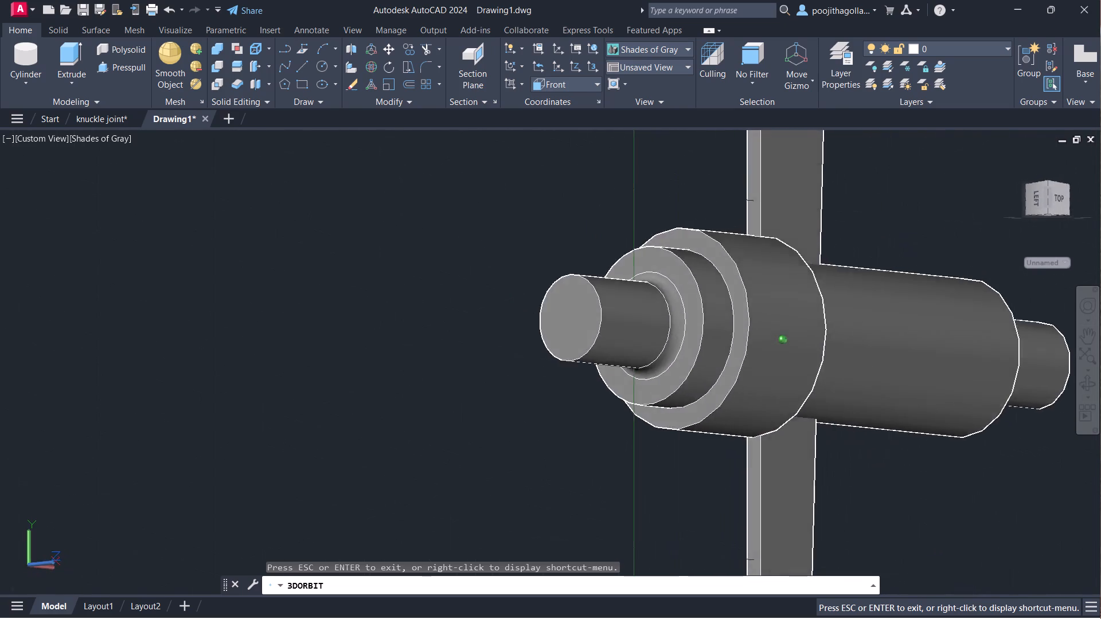
pyautogui.moveTo(755, 520); pyautogui.dragTo(642, 490)
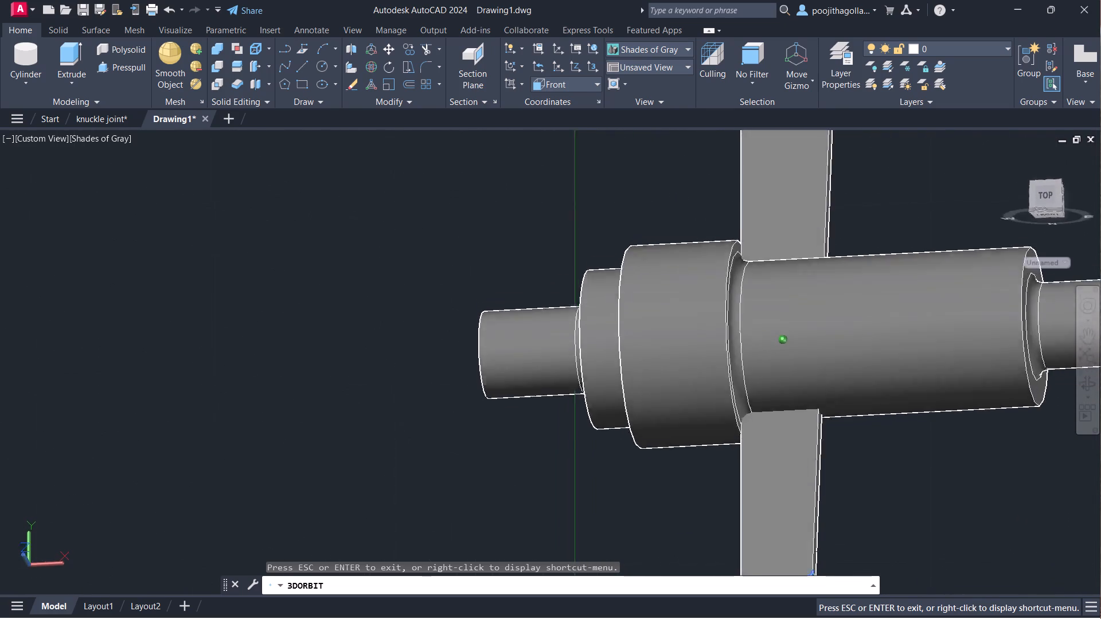
pyautogui.moveTo(642, 490); pyautogui.dragTo(424, 455)
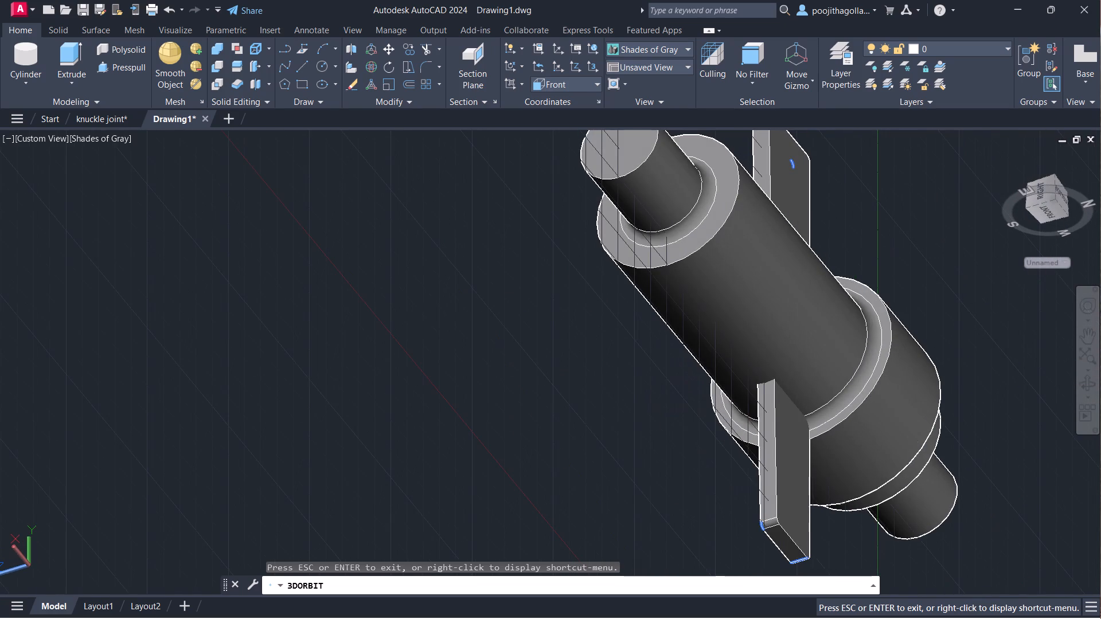
pyautogui.scroll(9, 783, 500)
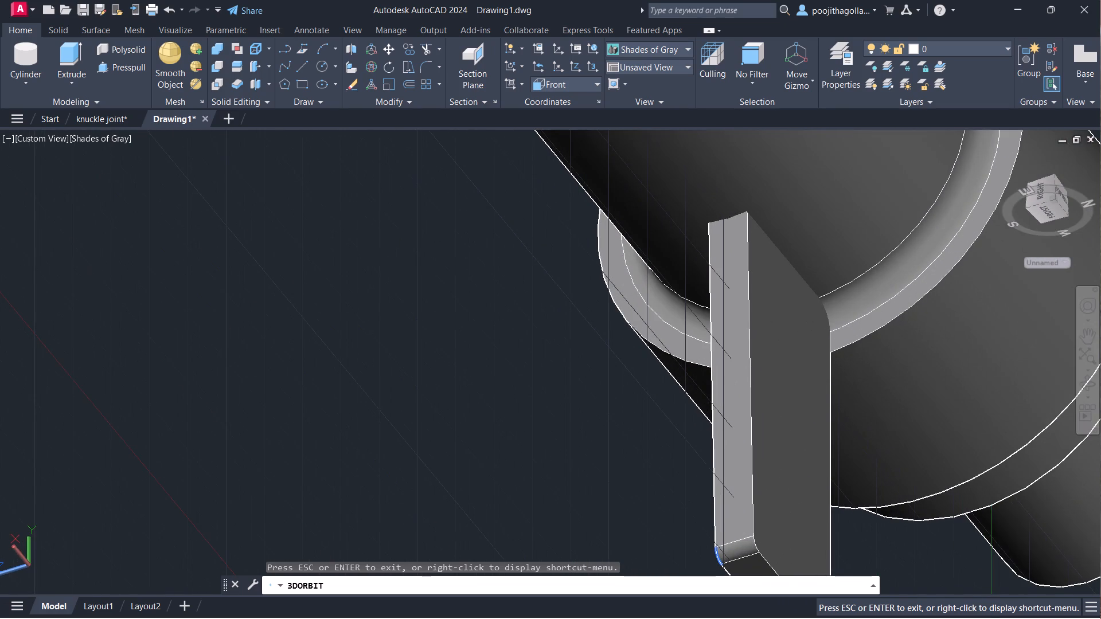
pyautogui.press('Escape')
pyautogui.click(696, 340)
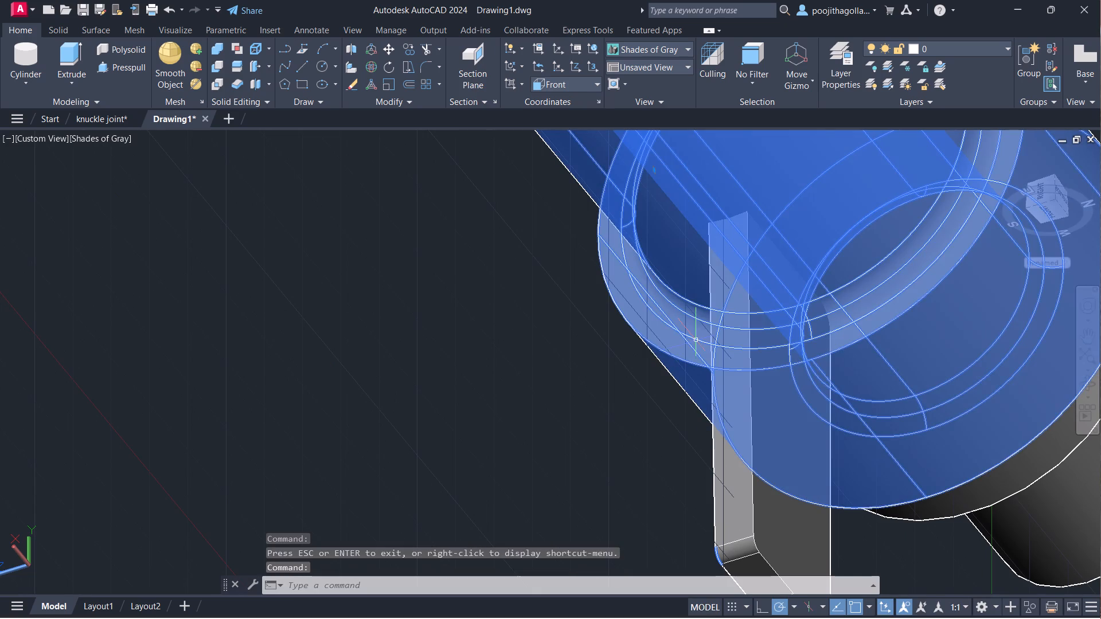
pyautogui.scroll(-2, 696, 340)
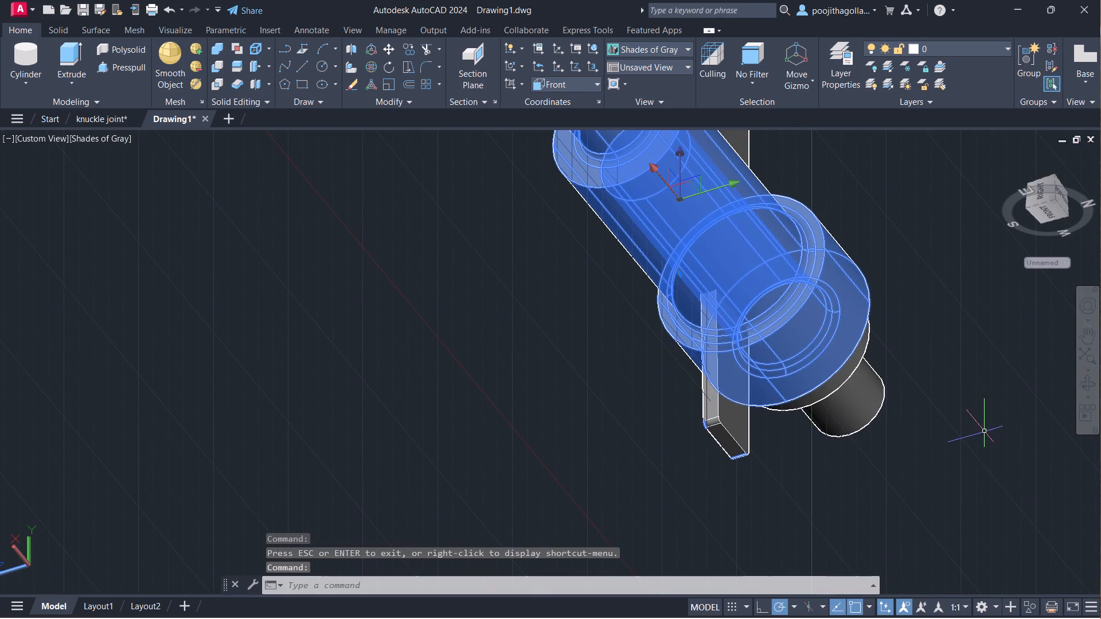
# Examine the rounded corners at the crossing bar's lower end, and clear the bored body's selection.
pyautogui.click(1077, 395)
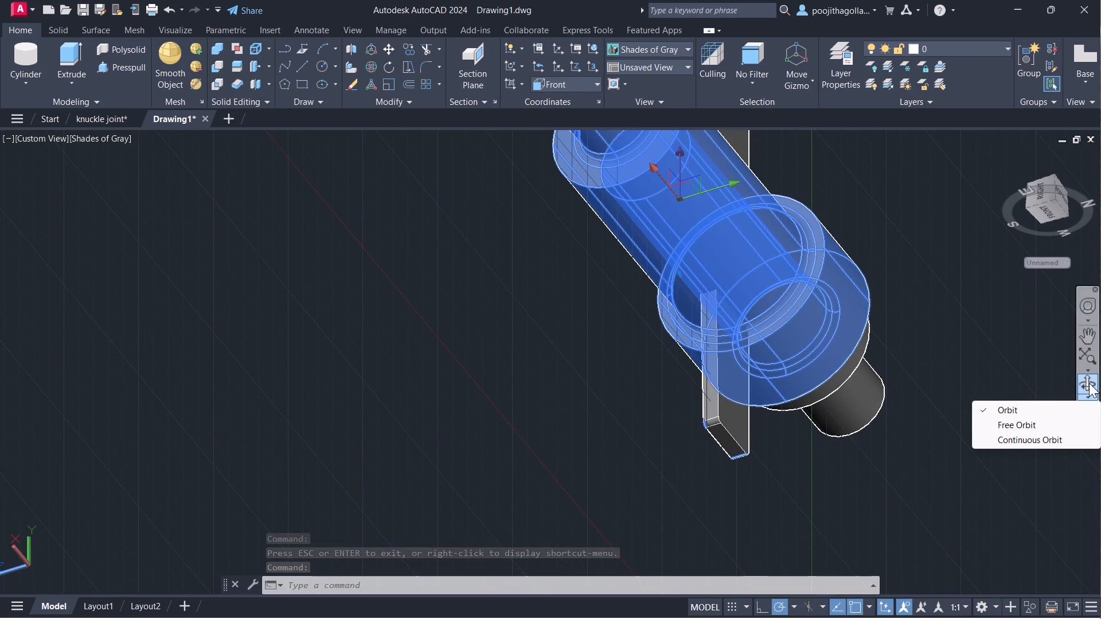
pyautogui.press('Escape')
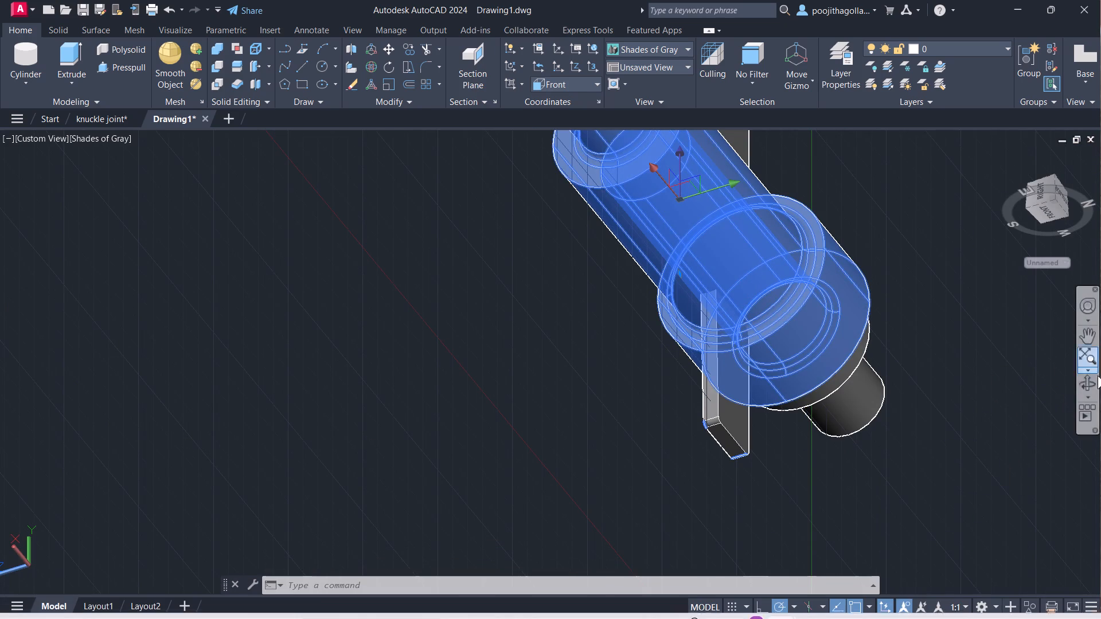
pyautogui.click(1091, 377)
pyautogui.moveTo(964, 356); pyautogui.dragTo(669, 384)
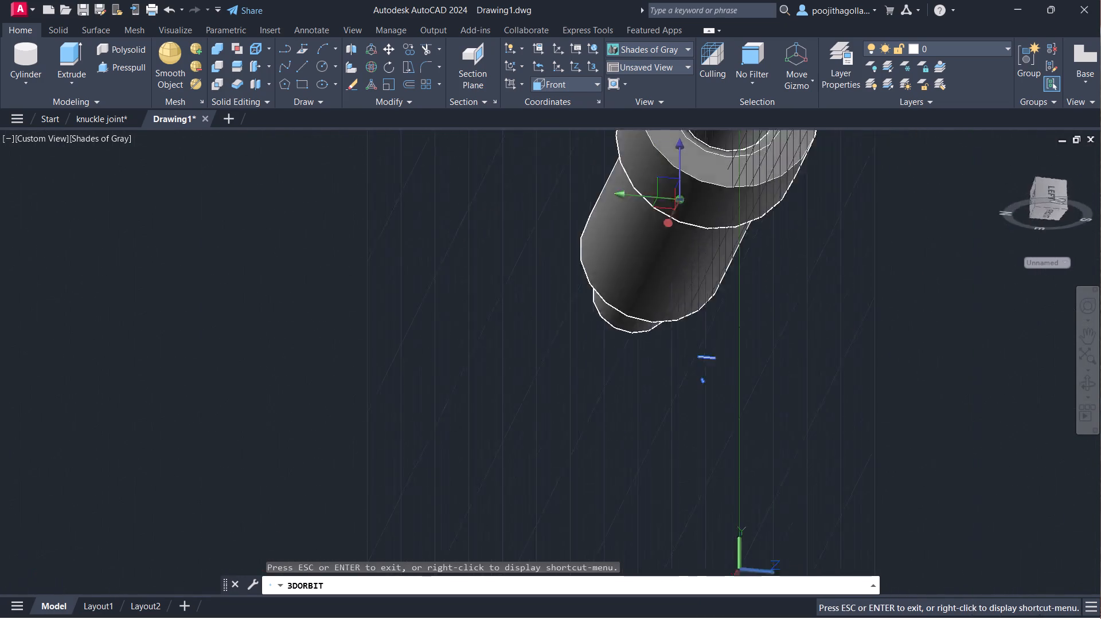
pyautogui.moveTo(669, 384); pyautogui.dragTo(598, 414)
pyautogui.press('Escape')
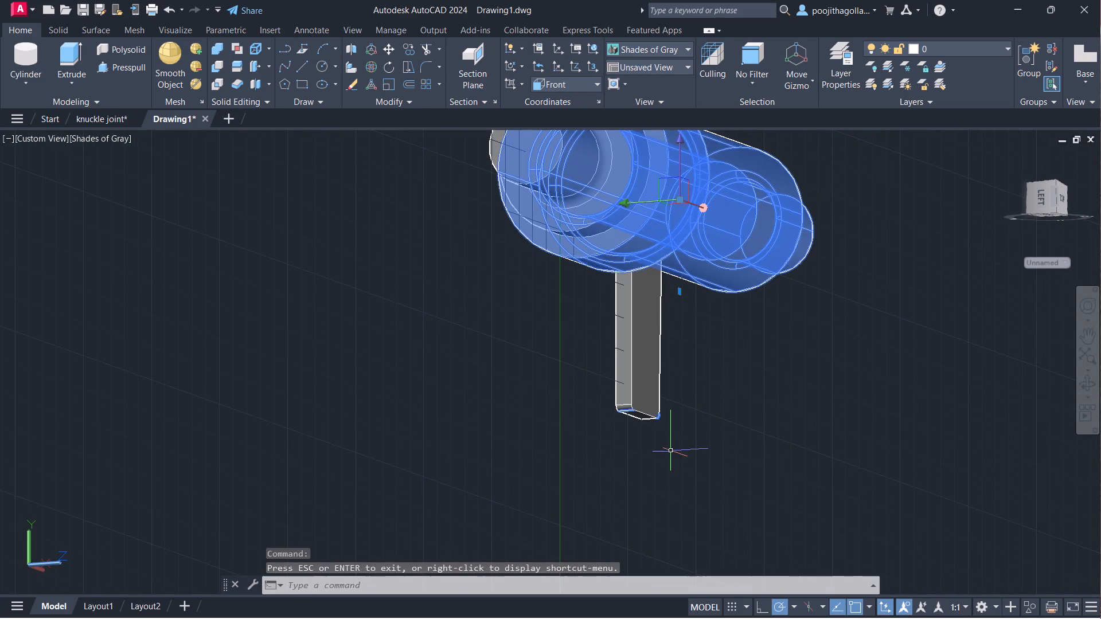
pyautogui.scroll(4, 669, 453)
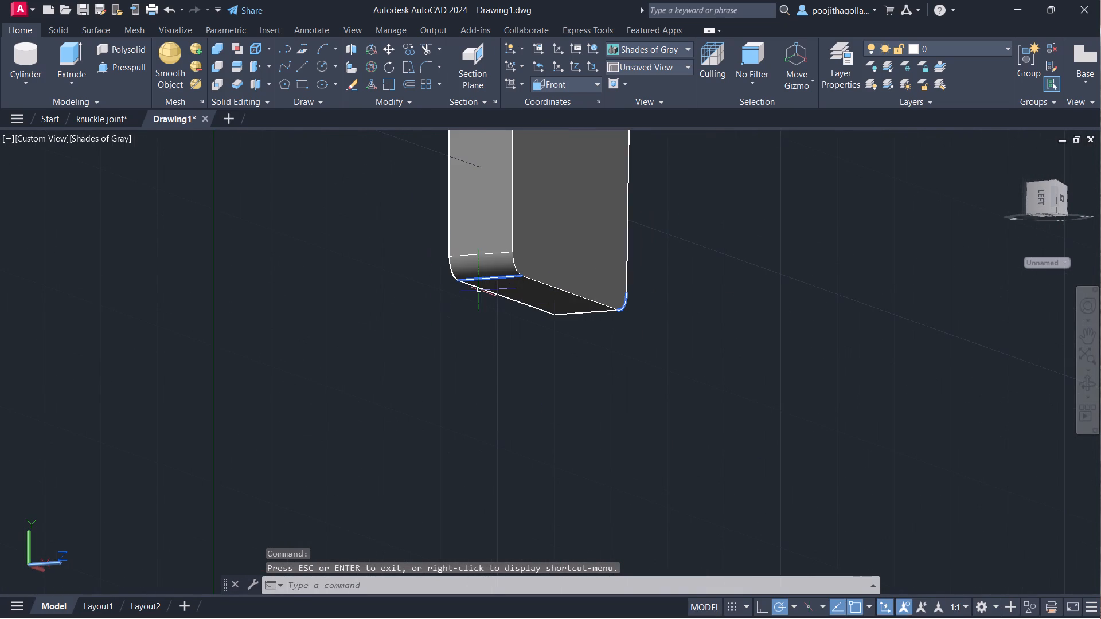
pyautogui.scroll(-4, 513, 300)
pyautogui.scroll(-1, 561, 287)
pyautogui.moveTo(579, 303); pyautogui.dragTo(587, 324, button='middle')
pyautogui.press('Escape')
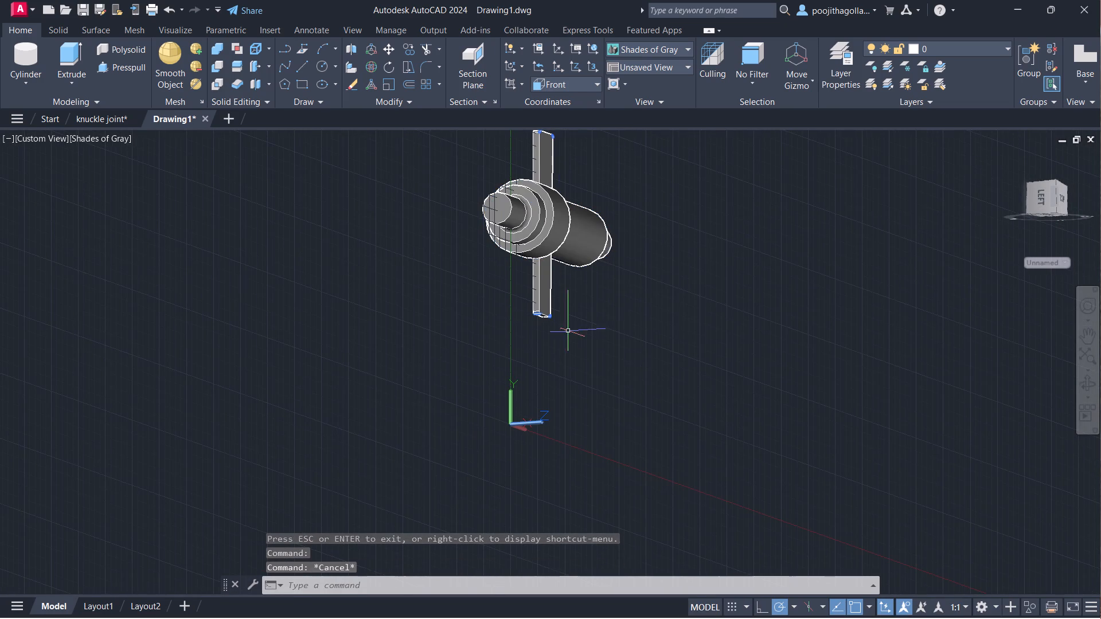
pyautogui.press('Escape')
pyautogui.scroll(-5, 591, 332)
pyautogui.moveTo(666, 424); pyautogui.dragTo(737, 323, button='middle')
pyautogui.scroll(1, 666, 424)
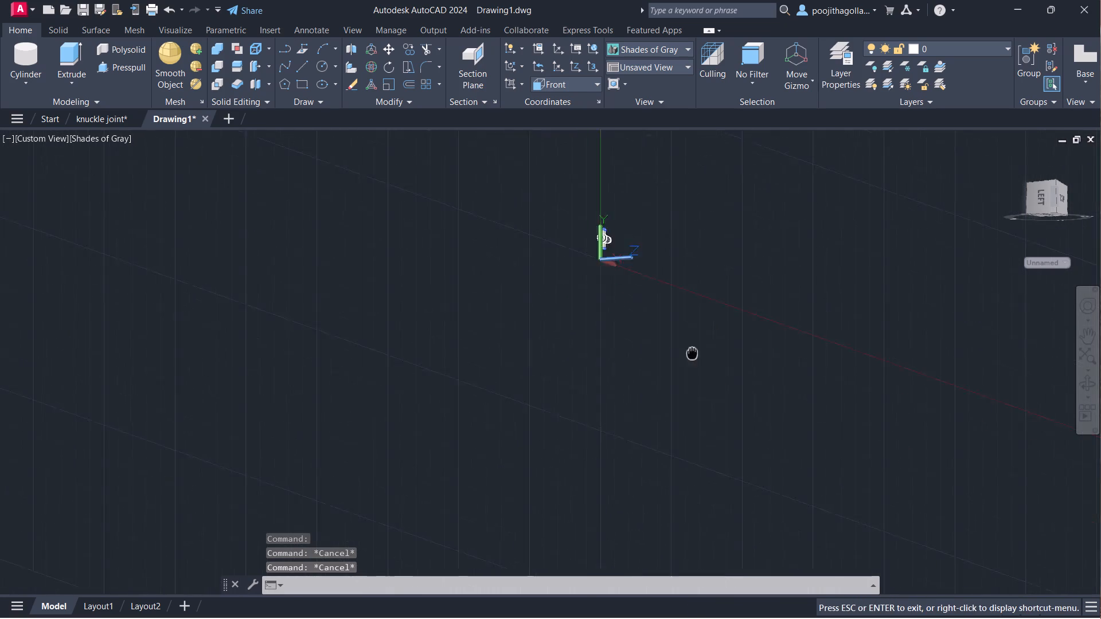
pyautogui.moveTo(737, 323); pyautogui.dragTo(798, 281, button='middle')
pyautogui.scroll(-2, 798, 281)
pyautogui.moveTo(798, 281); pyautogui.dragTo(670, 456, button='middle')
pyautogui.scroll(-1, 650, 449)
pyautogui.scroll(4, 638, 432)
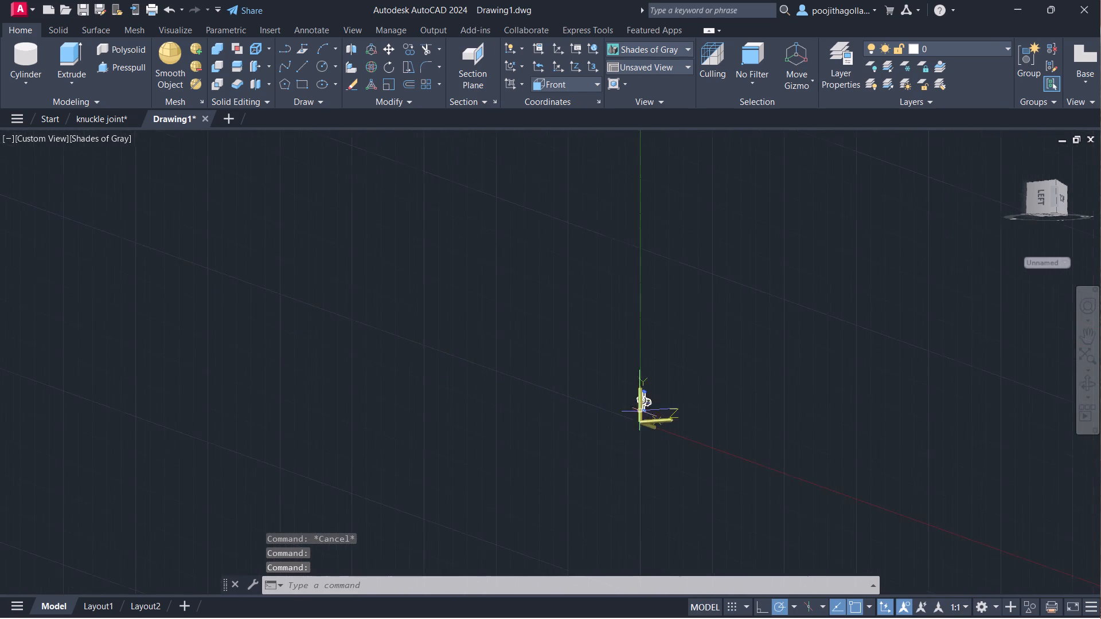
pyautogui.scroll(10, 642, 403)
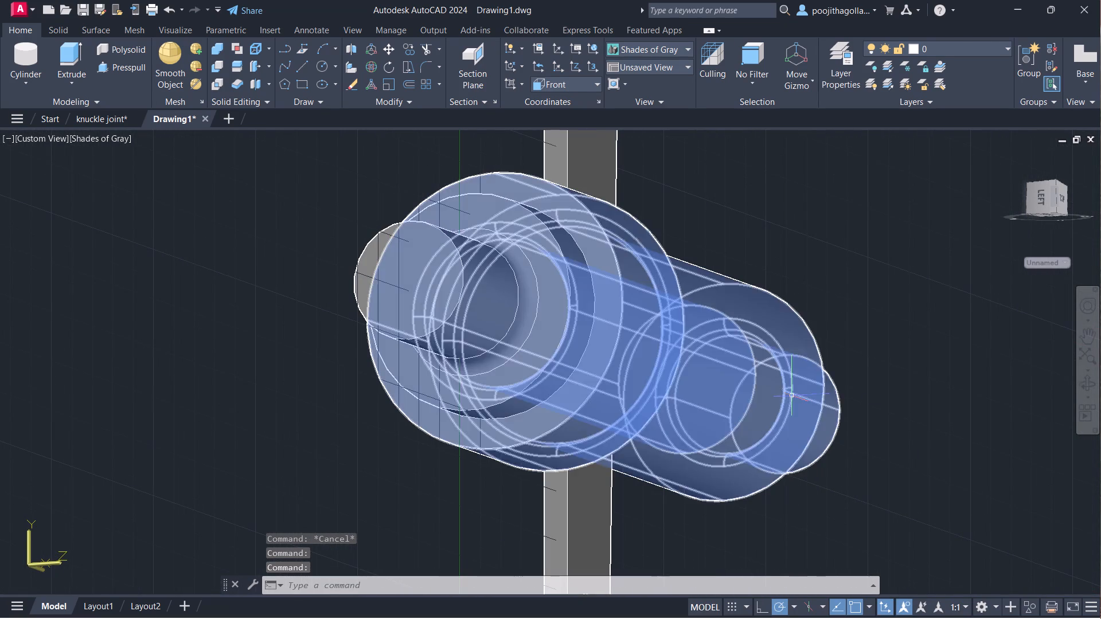
# View the complete assembly at an angle, with both shaft ends and the full crossing bar in view.
pyautogui.click(1083, 381)
pyautogui.moveTo(577, 318); pyautogui.dragTo(520, 385)
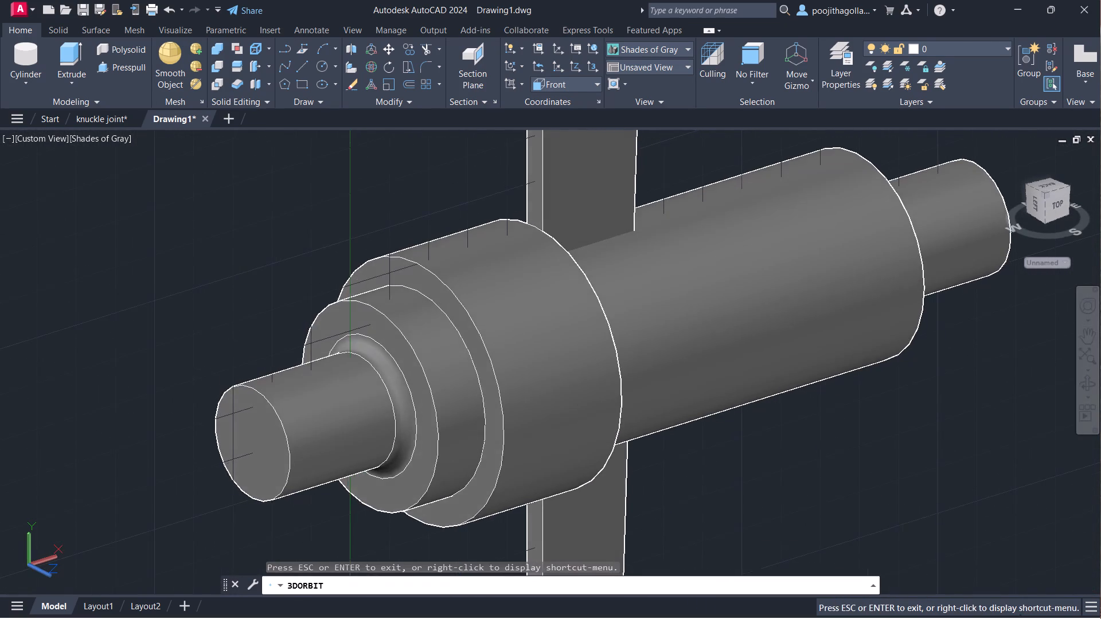
pyautogui.scroll(-4, 520, 385)
pyautogui.moveTo(597, 410); pyautogui.dragTo(607, 366, button='middle')
pyautogui.scroll(-2, 503, 387)
pyautogui.moveTo(557, 397); pyautogui.dragTo(570, 416, button='middle')
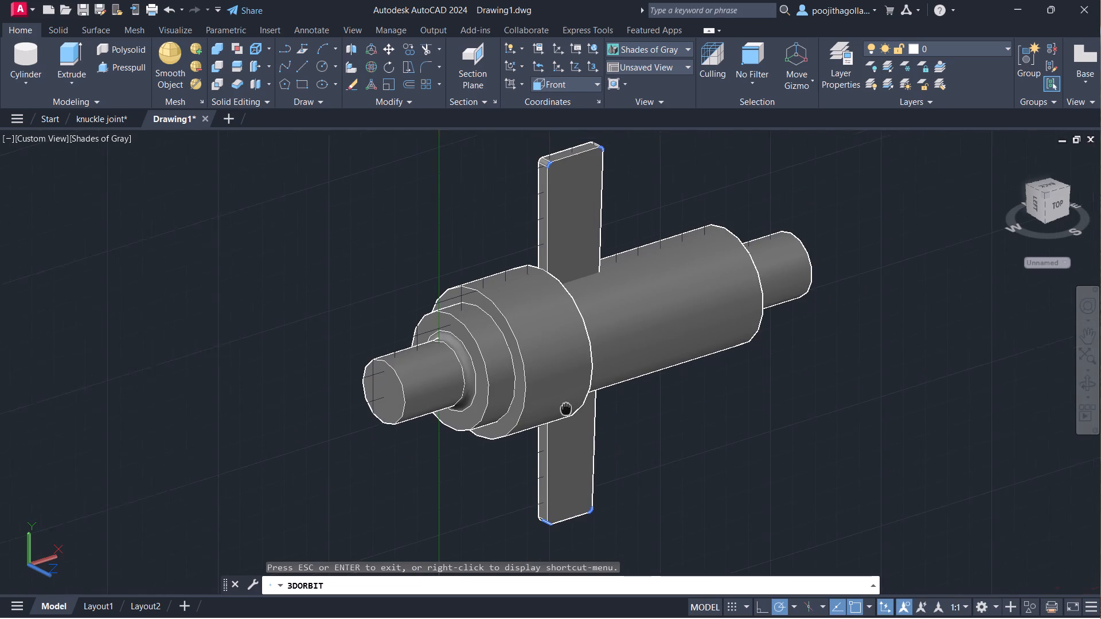
pyautogui.moveTo(570, 416); pyautogui.dragTo(577, 430, button='middle')
pyautogui.scroll(-1, 576, 432)
pyautogui.moveTo(587, 435); pyautogui.dragTo(555, 410, button='middle')
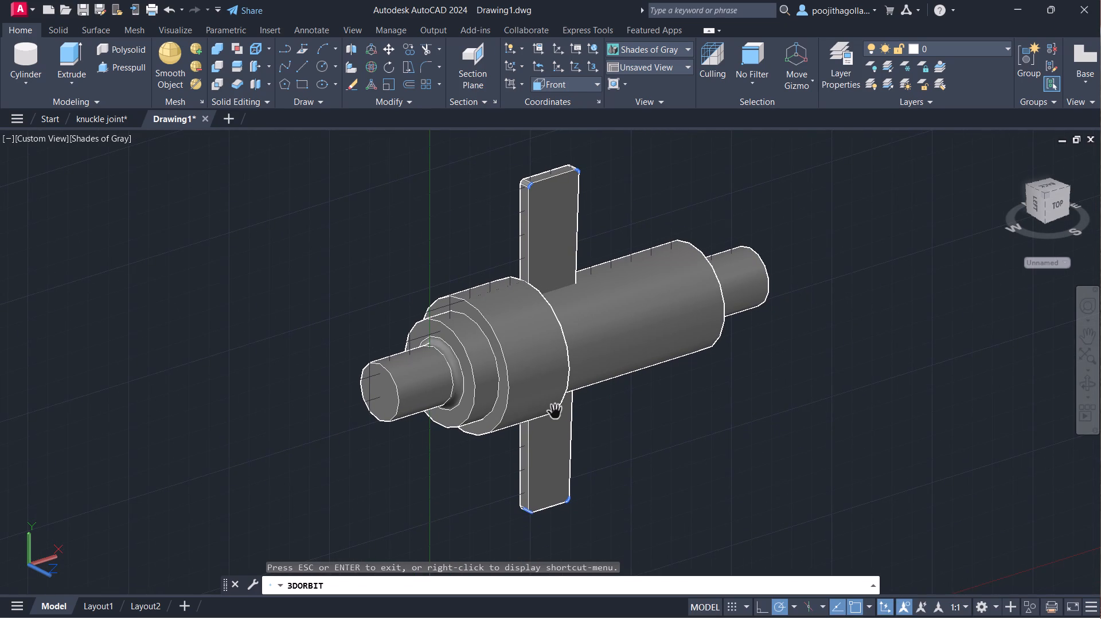
pyautogui.moveTo(537, 421); pyautogui.dragTo(540, 397, button='middle')
pyautogui.scroll(-1, 541, 413)
pyautogui.moveTo(541, 413); pyautogui.dragTo(546, 426, button='middle')
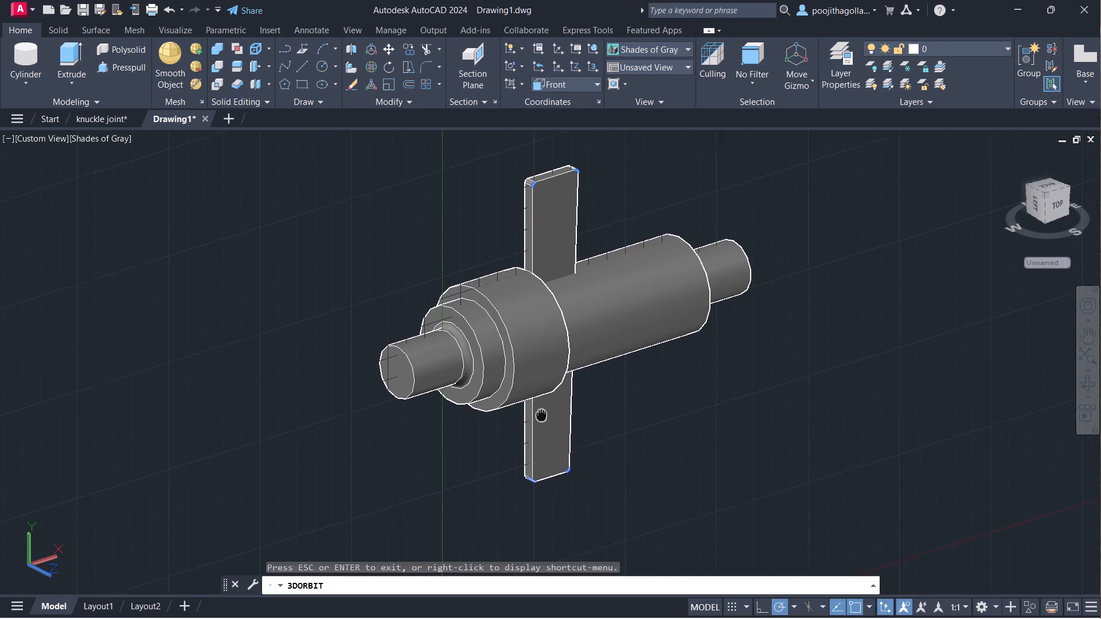
pyautogui.moveTo(546, 426); pyautogui.dragTo(547, 431, button='middle')
pyautogui.press('Escape')
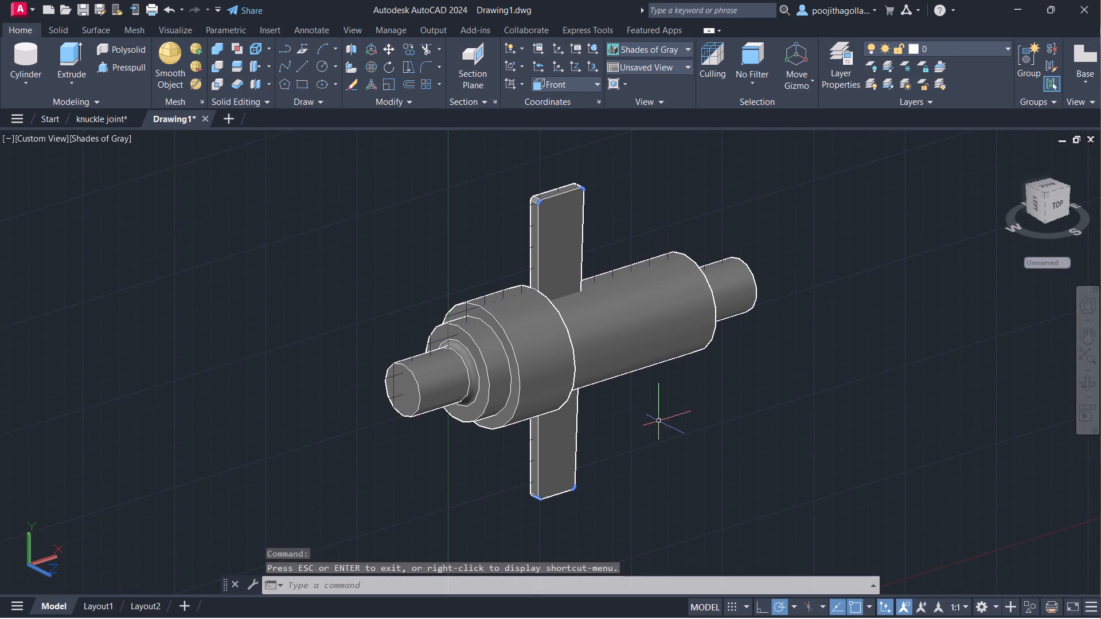
# Union the bored body, the shaft parts and the crossing bar into a single solid.
pyautogui.press('Escape')
pyautogui.click(819, 180)
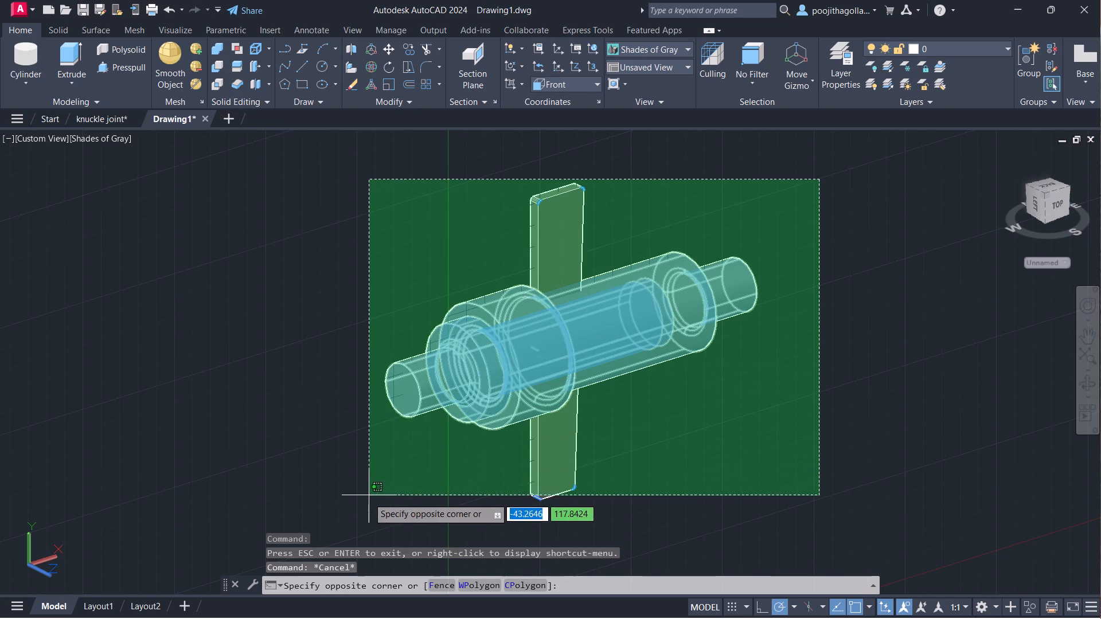
pyautogui.click(364, 499)
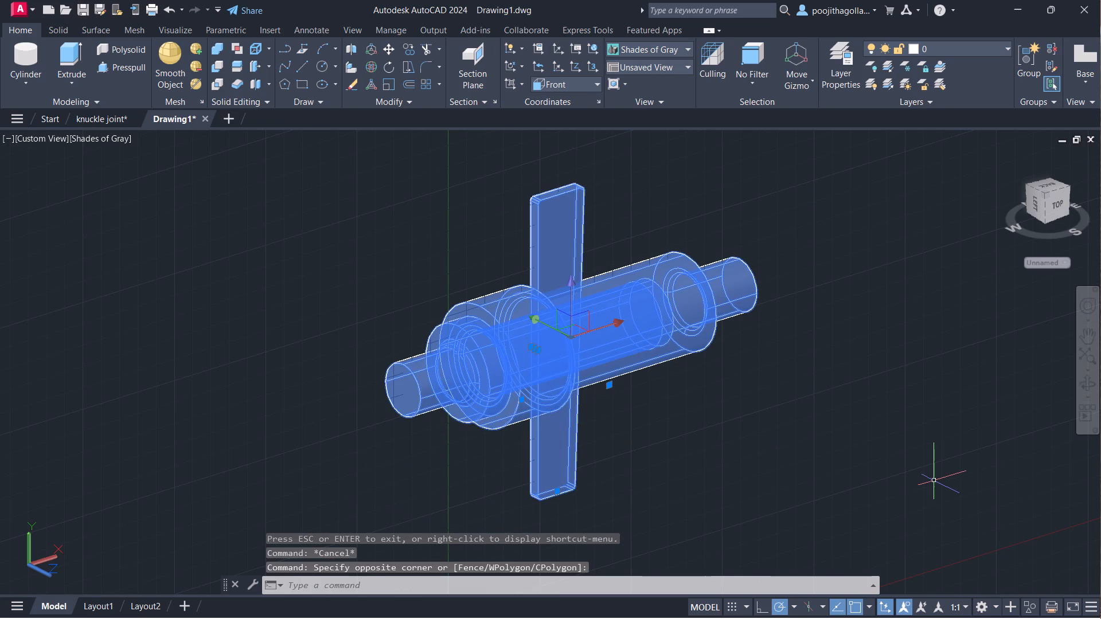
pyautogui.write('uni')
pyautogui.press('Return')
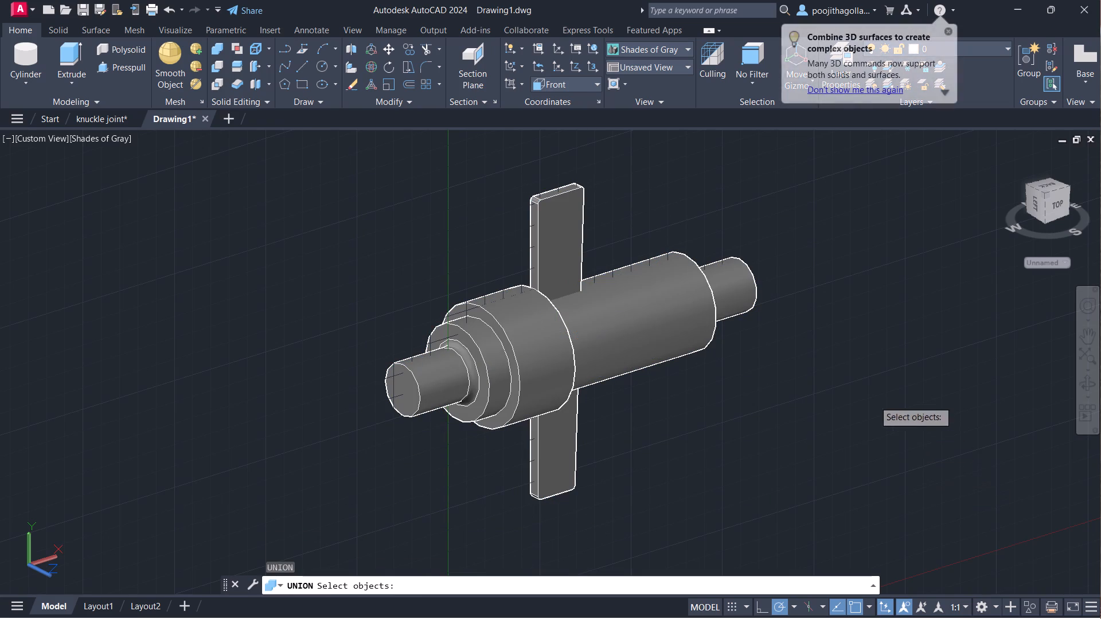
pyautogui.moveTo(791, 293); pyautogui.dragTo(799, 314, button='middle')
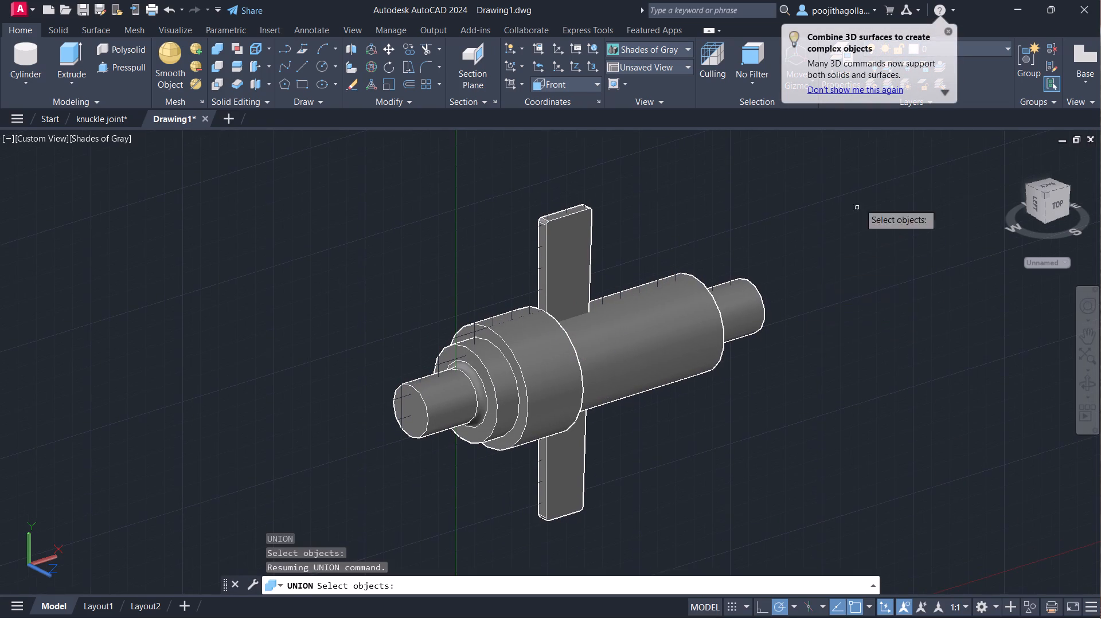
pyautogui.click(864, 166)
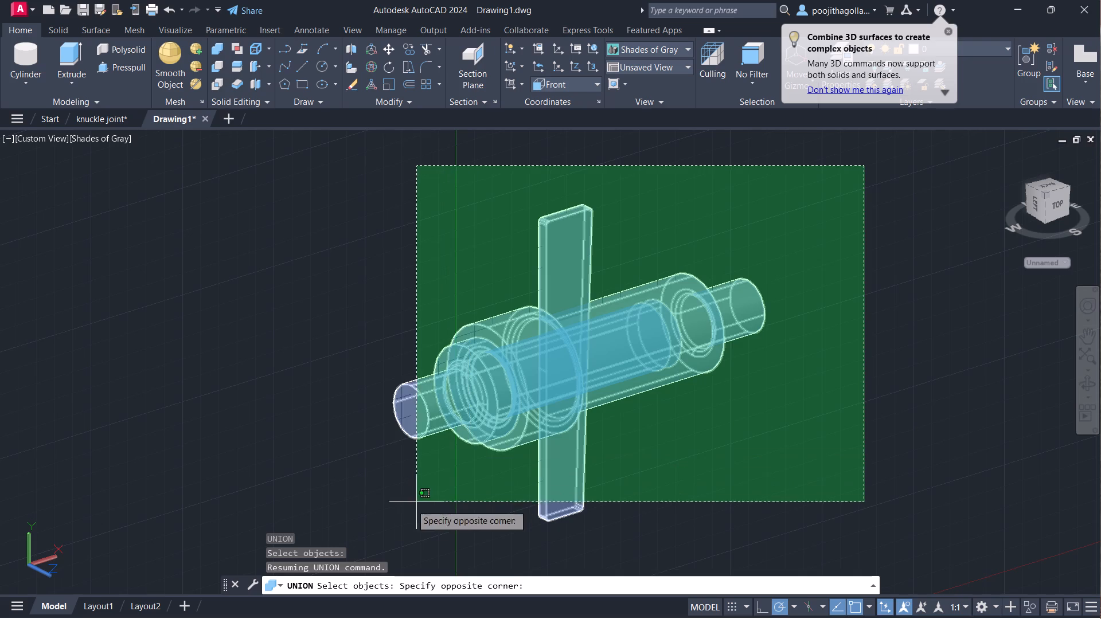
pyautogui.click(362, 511)
pyautogui.press('Return')
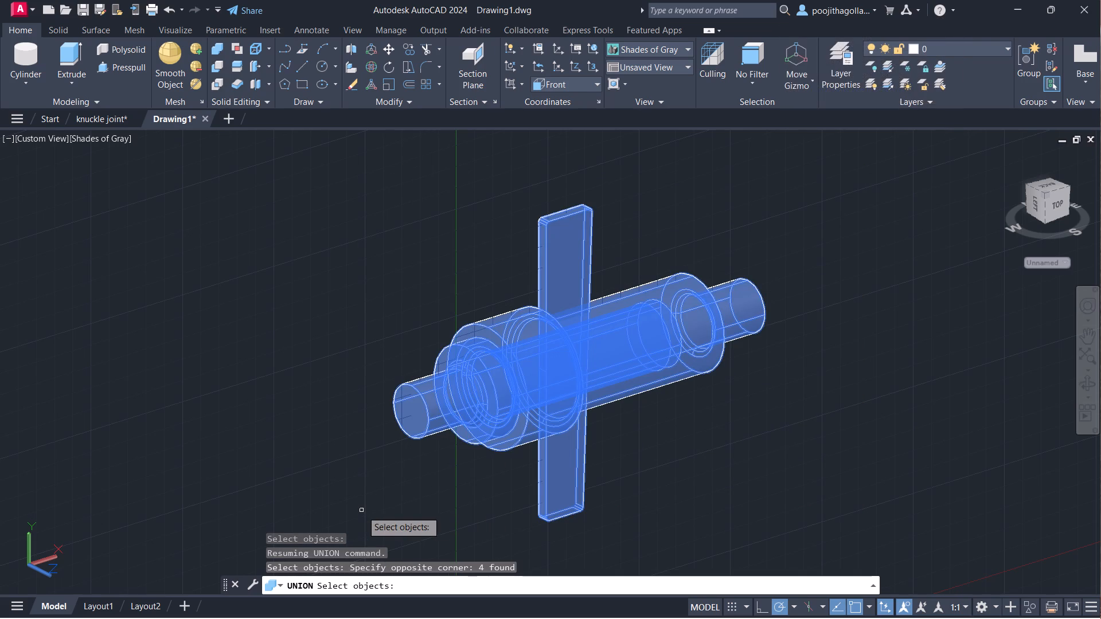
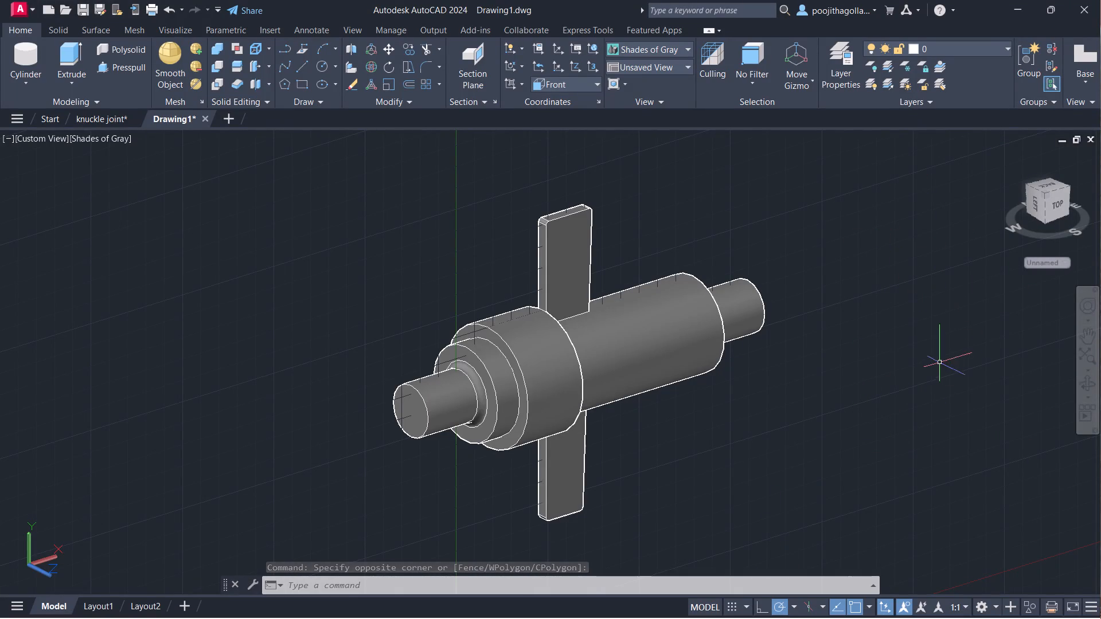
# Examine the unioned solid as a whole and closer up, including the collar, both shaft ends and the crossing bar.
pyautogui.scroll(-1, 891, 405)
pyautogui.moveTo(885, 403); pyautogui.dragTo(867, 387, button='middle')
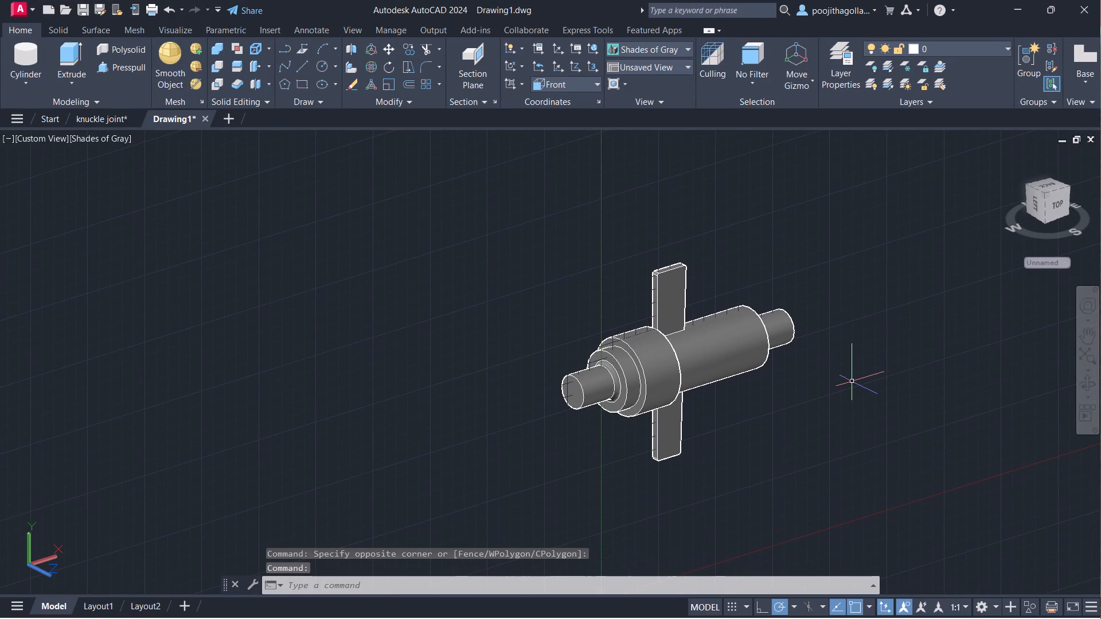
pyautogui.moveTo(833, 358); pyautogui.dragTo(851, 386, button='middle')
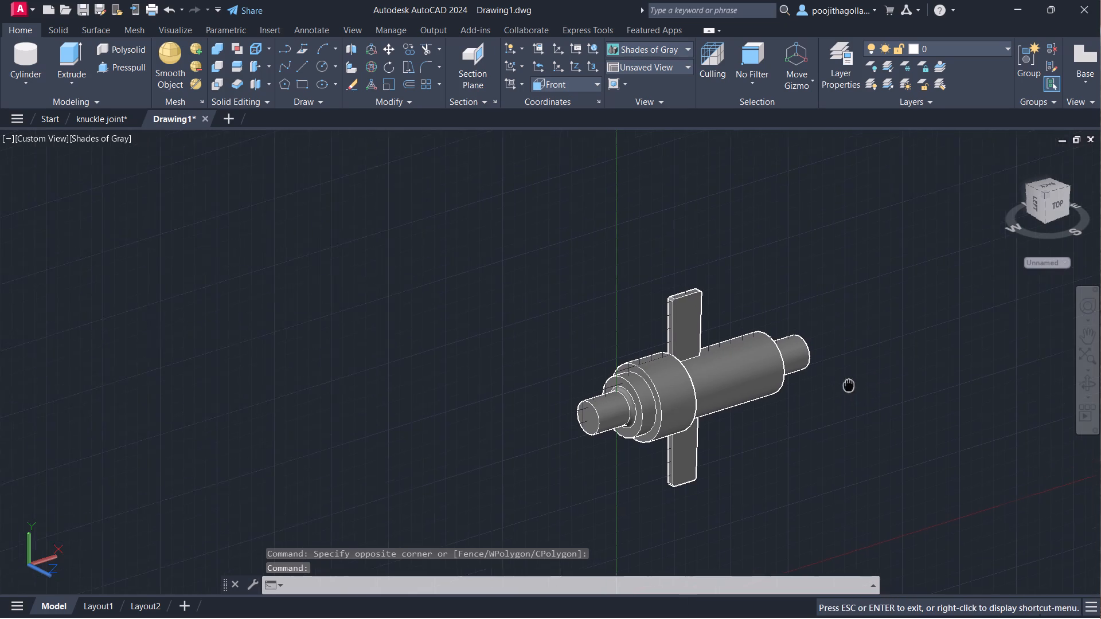
pyautogui.moveTo(851, 386); pyautogui.dragTo(861, 401, button='middle')
pyautogui.moveTo(745, 420); pyautogui.dragTo(719, 387, button='middle')
pyautogui.scroll(2, 743, 420)
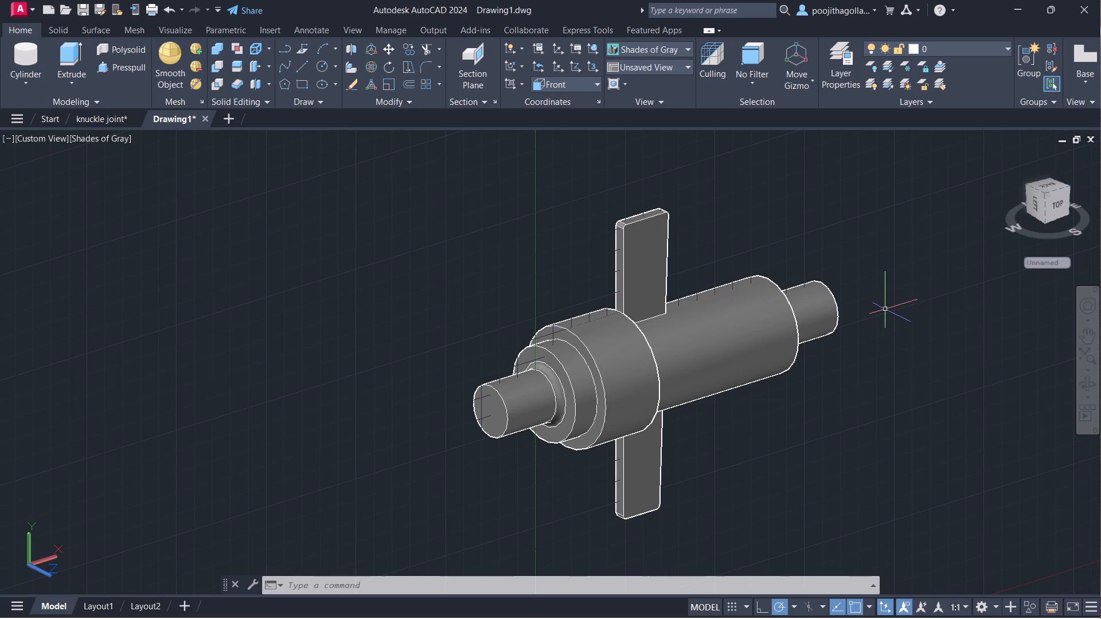
pyautogui.scroll(2, 885, 309)
pyautogui.scroll(-2, 720, 395)
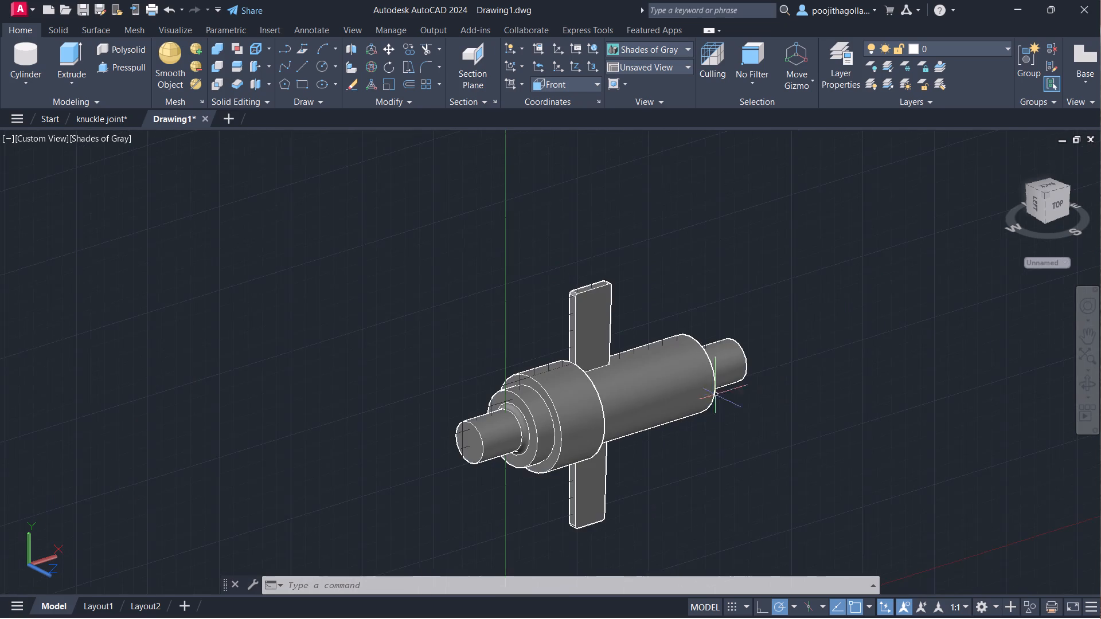
pyautogui.moveTo(659, 436); pyautogui.dragTo(687, 390, button='middle')
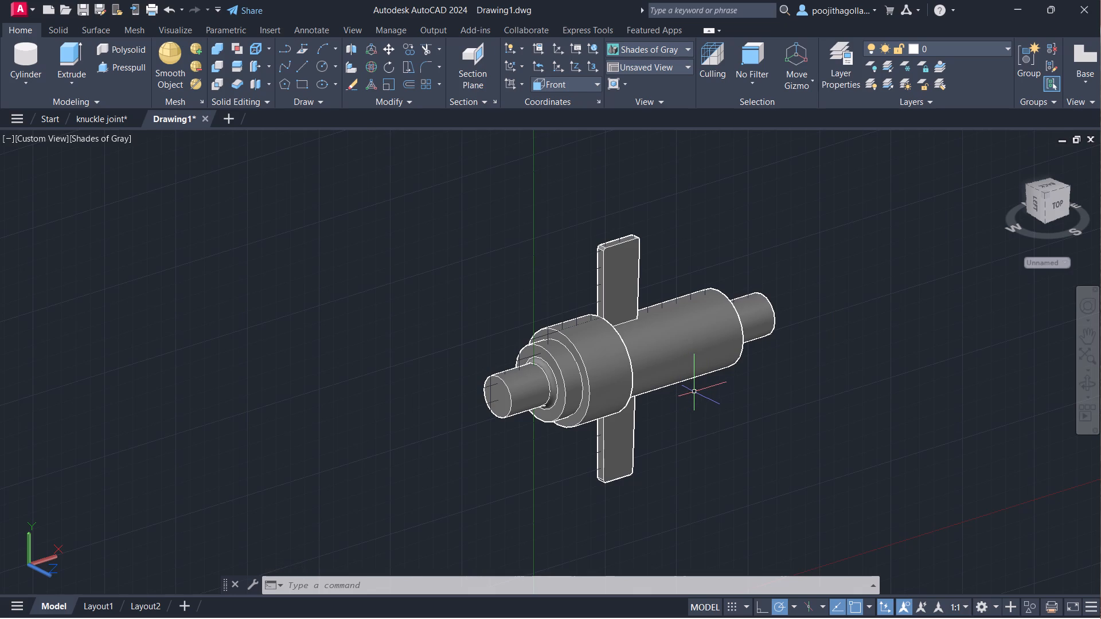
pyautogui.scroll(2, 670, 380)
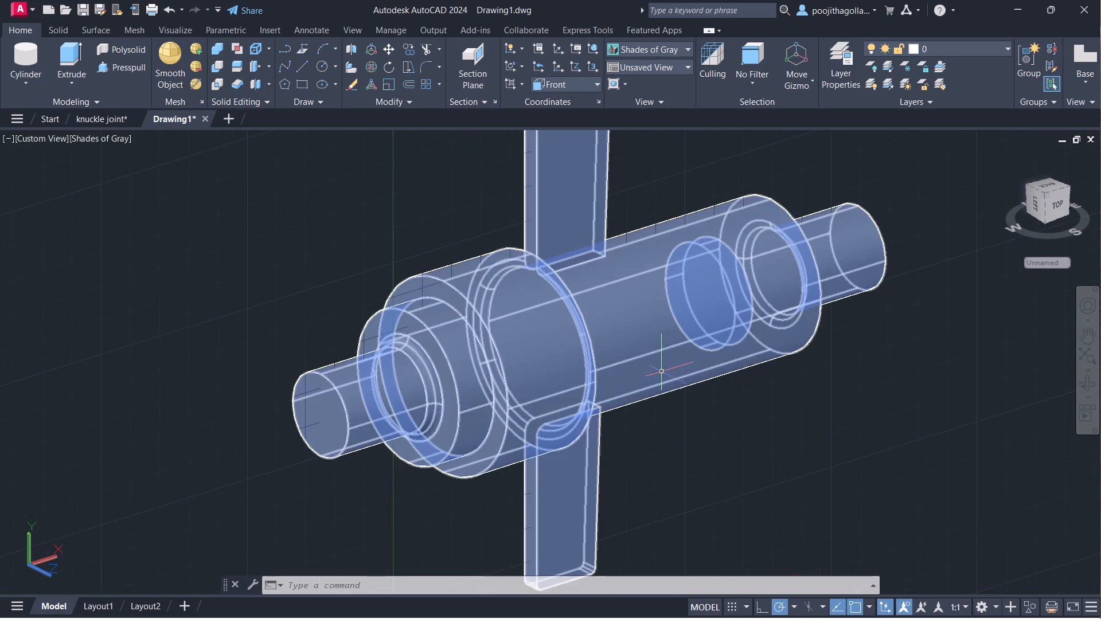
pyautogui.moveTo(666, 377); pyautogui.dragTo(676, 421, button='middle')
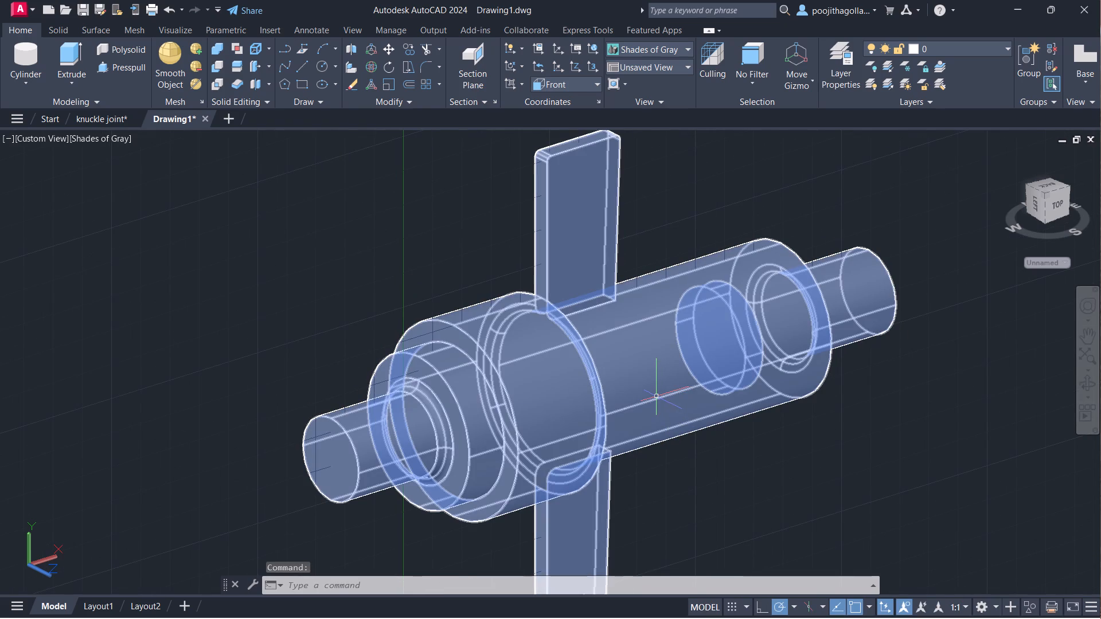
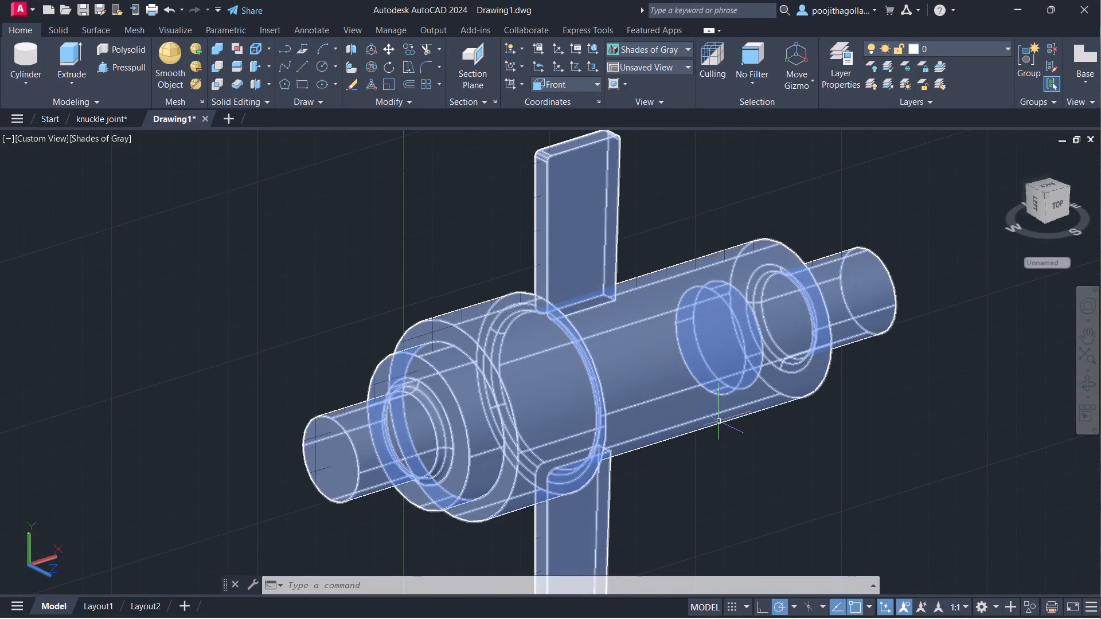
# Examine the shaded solid as a whole, including the collar, both shaft ends and the crossing bar.
pyautogui.moveTo(768, 438); pyautogui.dragTo(766, 401, button='middle')
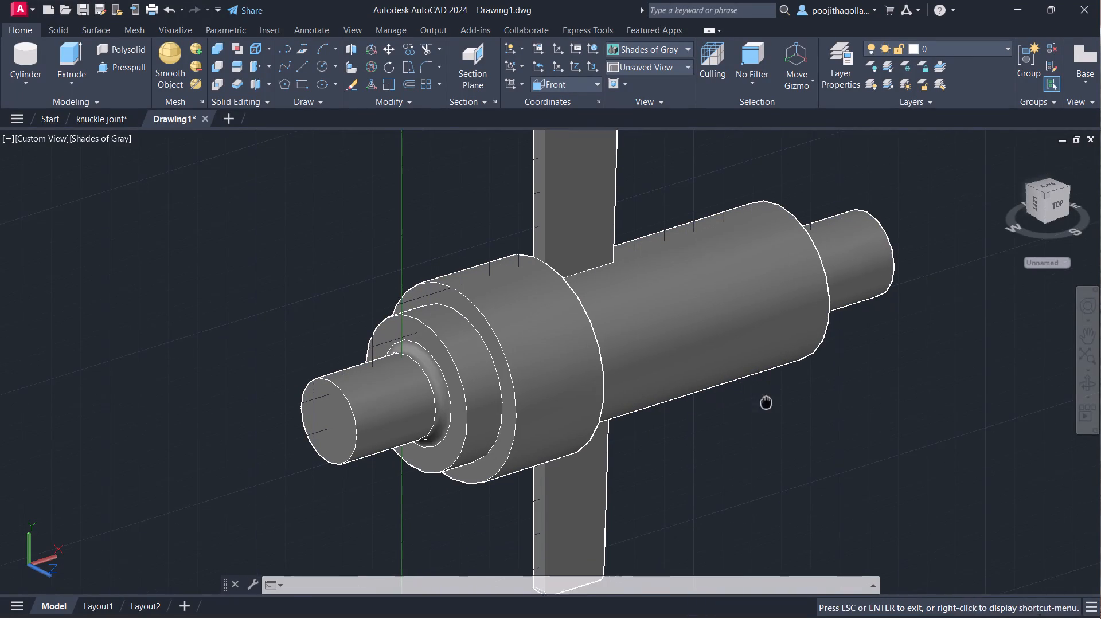
pyautogui.moveTo(766, 401); pyautogui.dragTo(766, 396, button='middle')
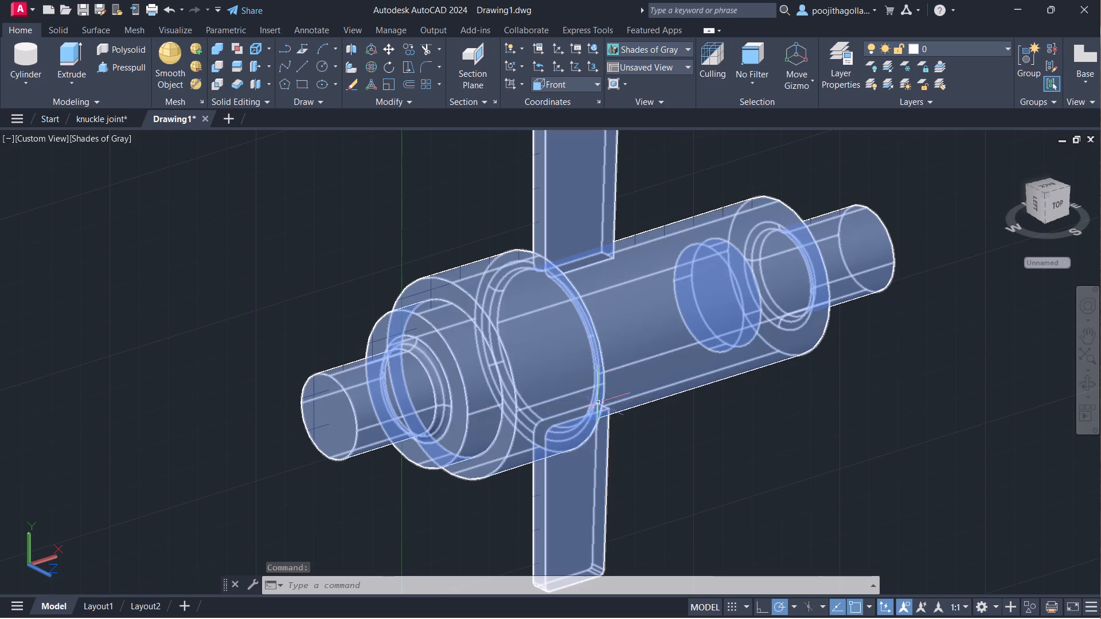
pyautogui.scroll(-1, 646, 423)
pyautogui.middleClick(640, 423)
pyautogui.scroll(-1, 640, 424)
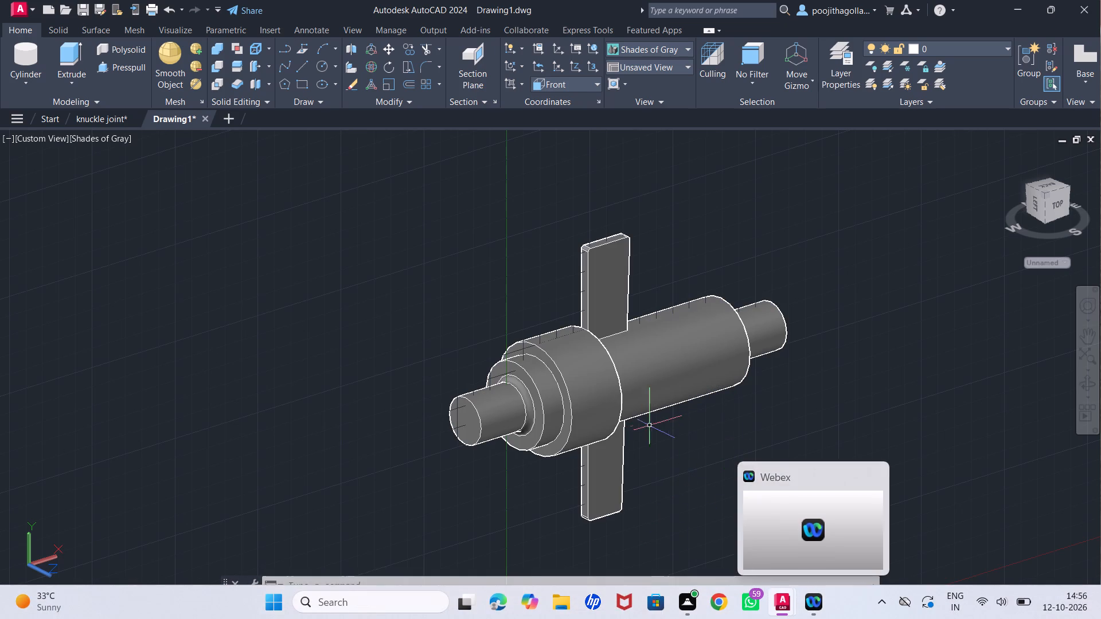
pyautogui.moveTo(663, 436); pyautogui.dragTo(662, 394, button='middle')
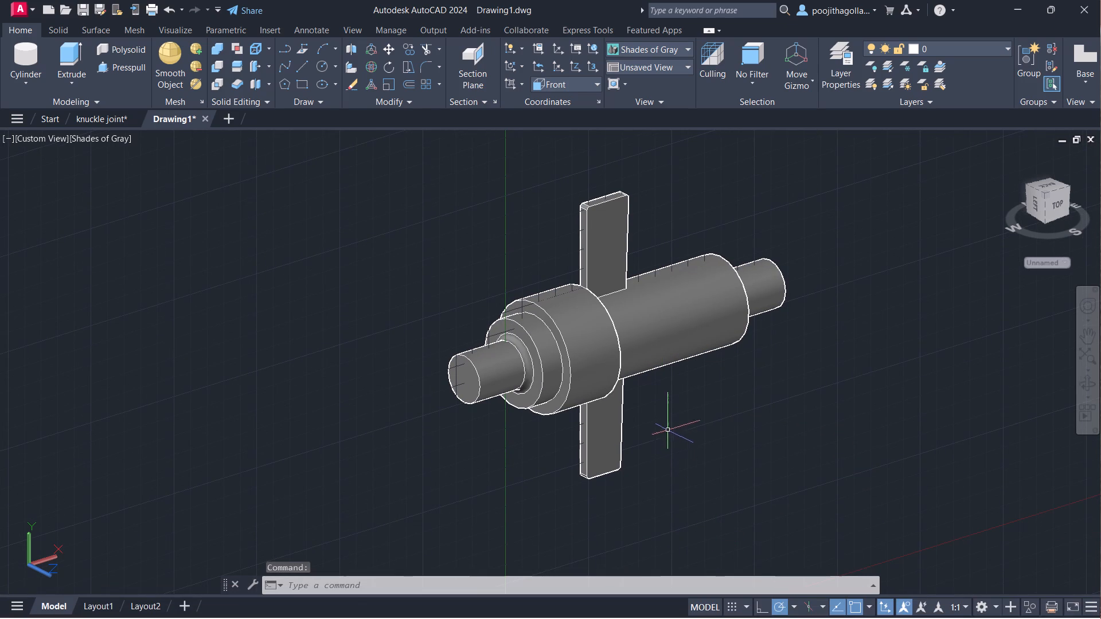
pyautogui.scroll(1, 677, 396)
pyautogui.moveTo(668, 397); pyautogui.dragTo(682, 433, button='middle')
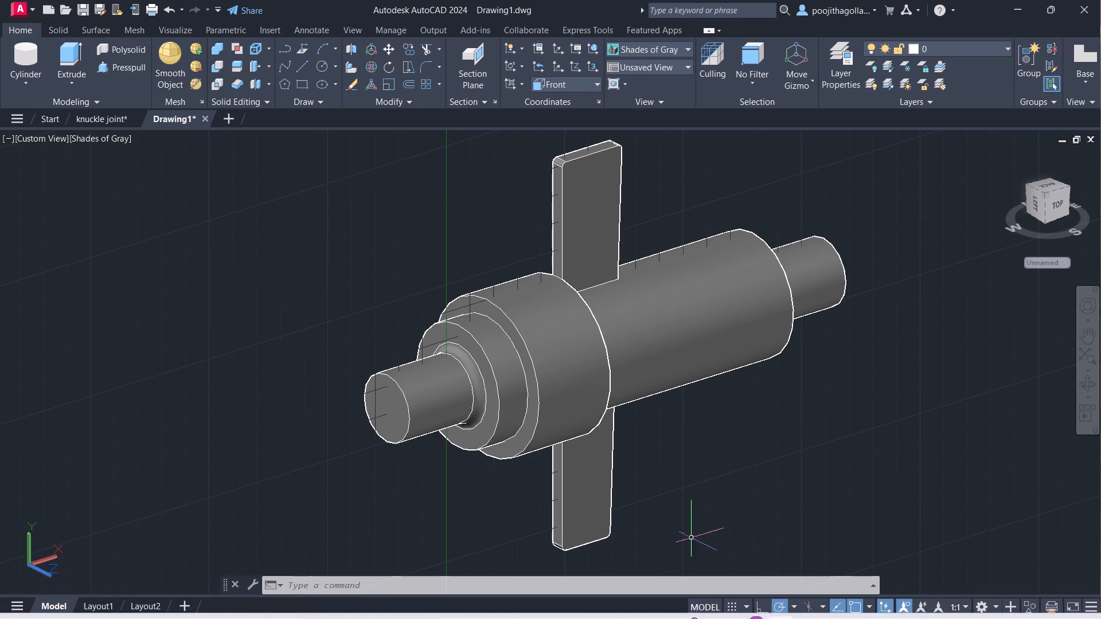
pyautogui.scroll(-1, 588, 364)
pyautogui.moveTo(588, 364); pyautogui.dragTo(611, 362, button='middle')
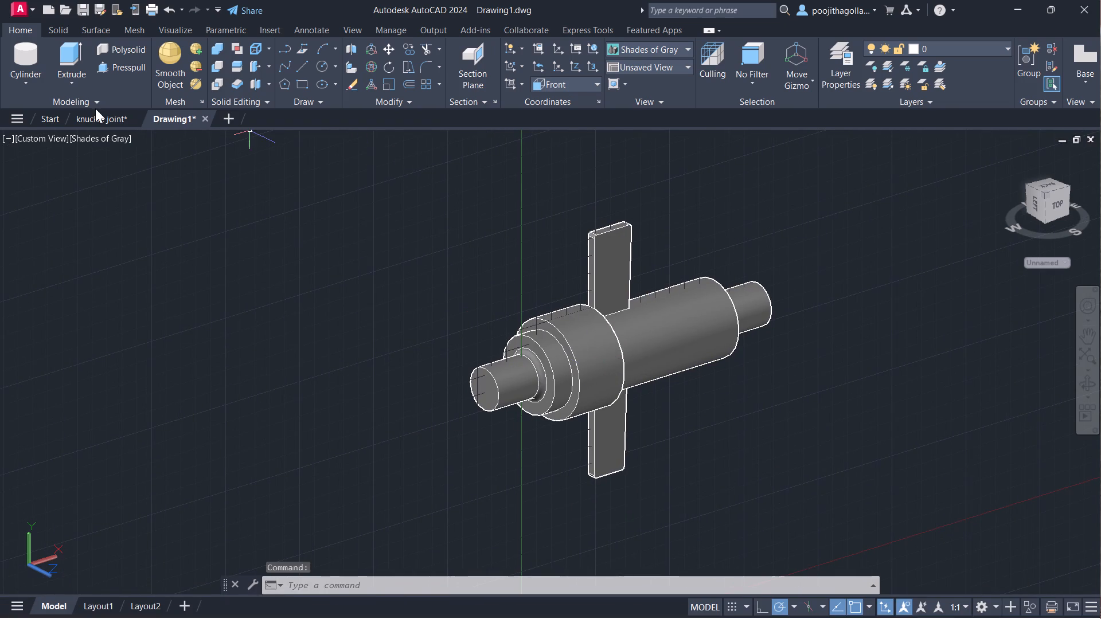
# Switch the visual style to 2D Wireframe and delete the short stray line inside the large collar.
pyautogui.click(81, 135)
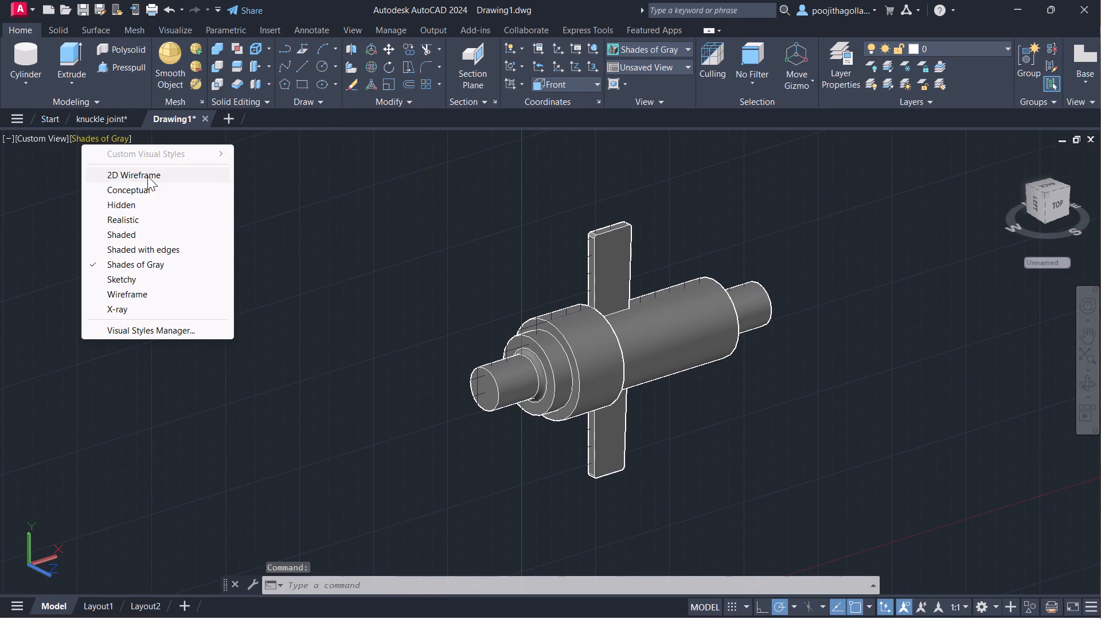
pyautogui.click(147, 176)
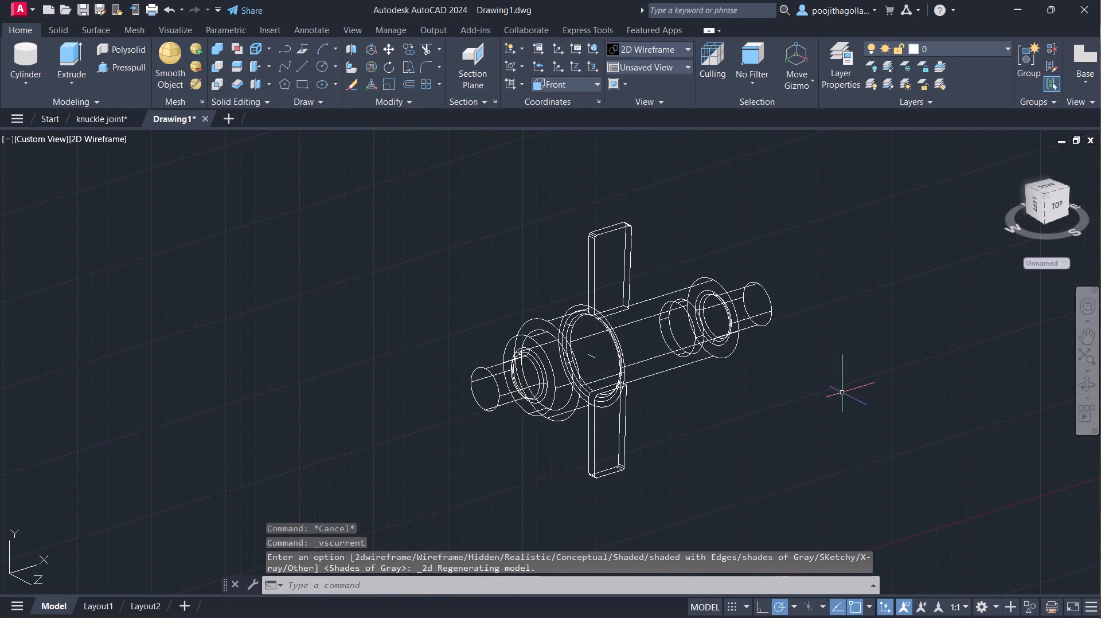
pyautogui.press('Escape')
pyautogui.scroll(3, 601, 381)
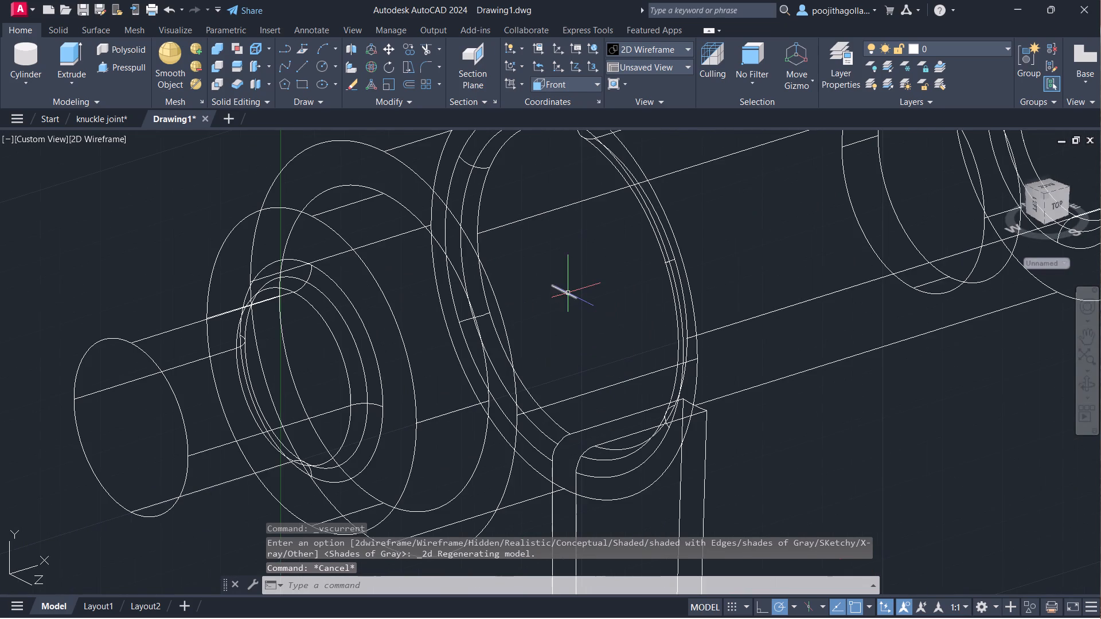
pyautogui.click(568, 293)
pyautogui.press('Delete')
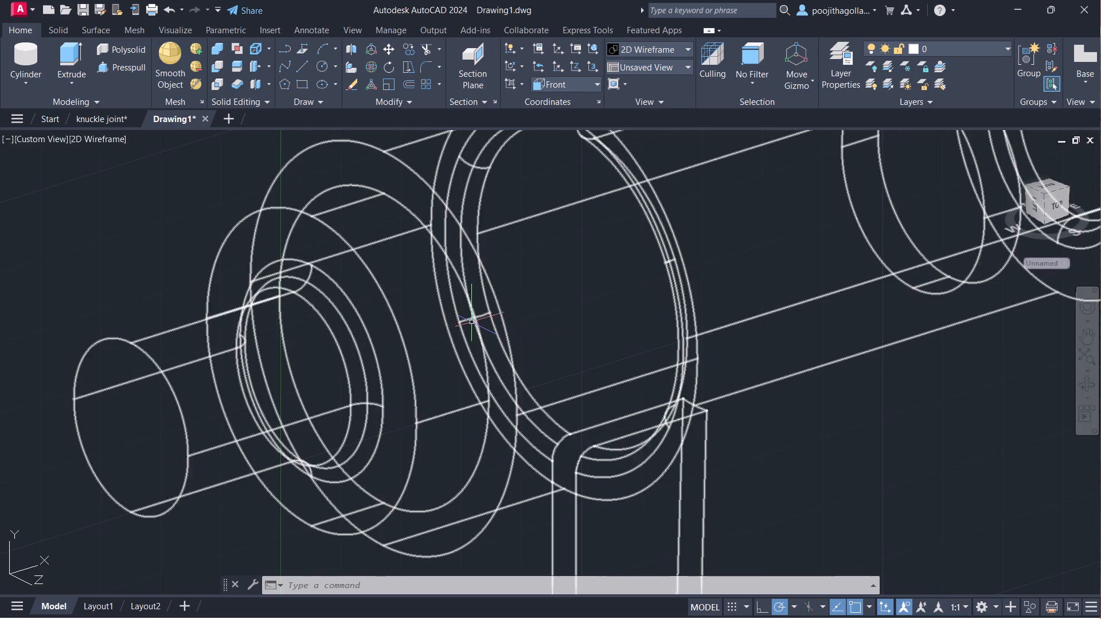
# Examine the wireframe for leftover geometry around the collars, the inner circular edges, the shaft ends and the bar's rounded lower corners.
pyautogui.scroll(-2, 467, 318)
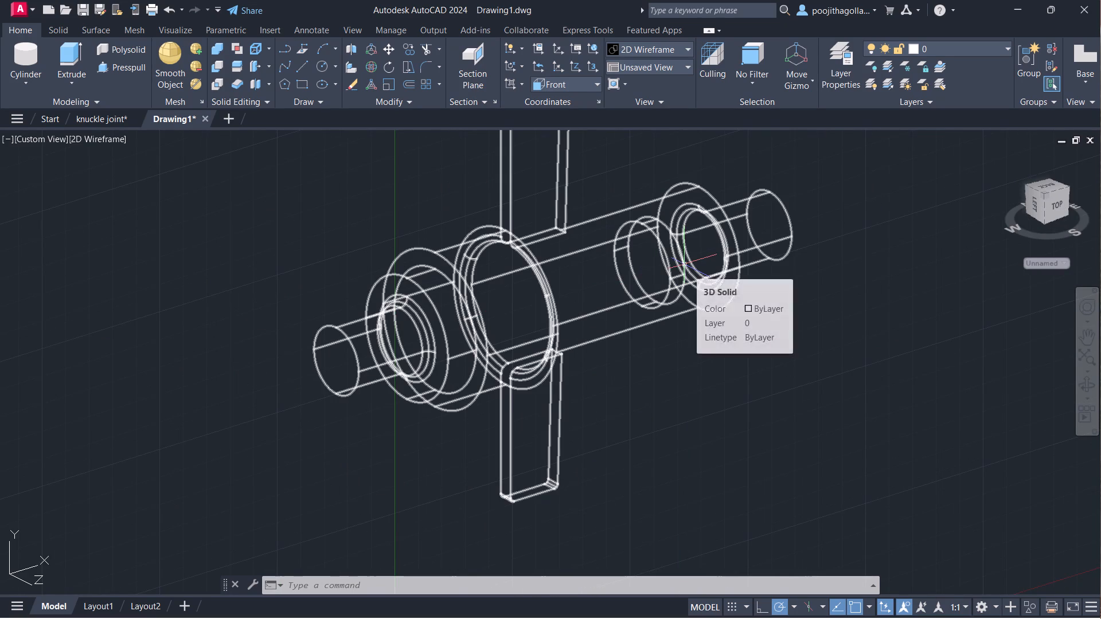
pyautogui.scroll(2, 674, 269)
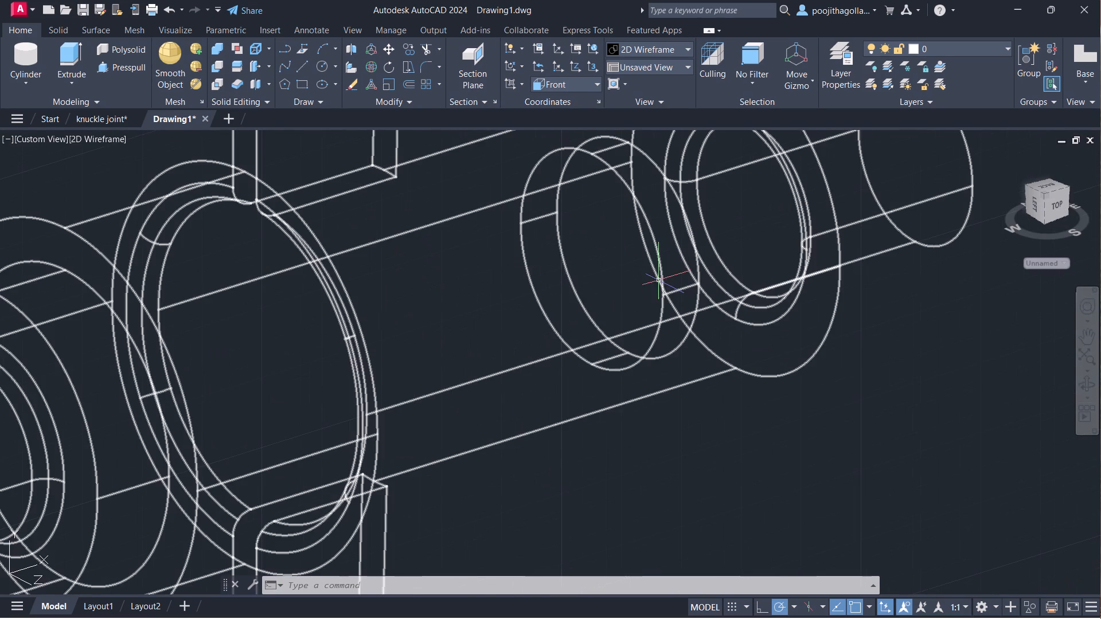
pyautogui.scroll(-1, 660, 280)
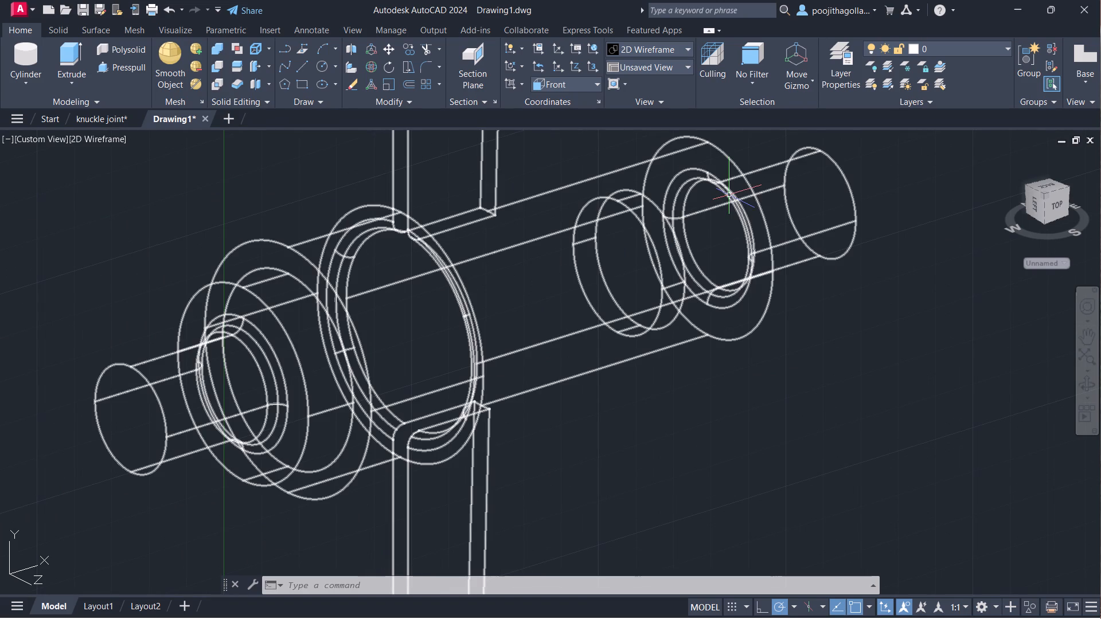
pyautogui.scroll(-3, 561, 310)
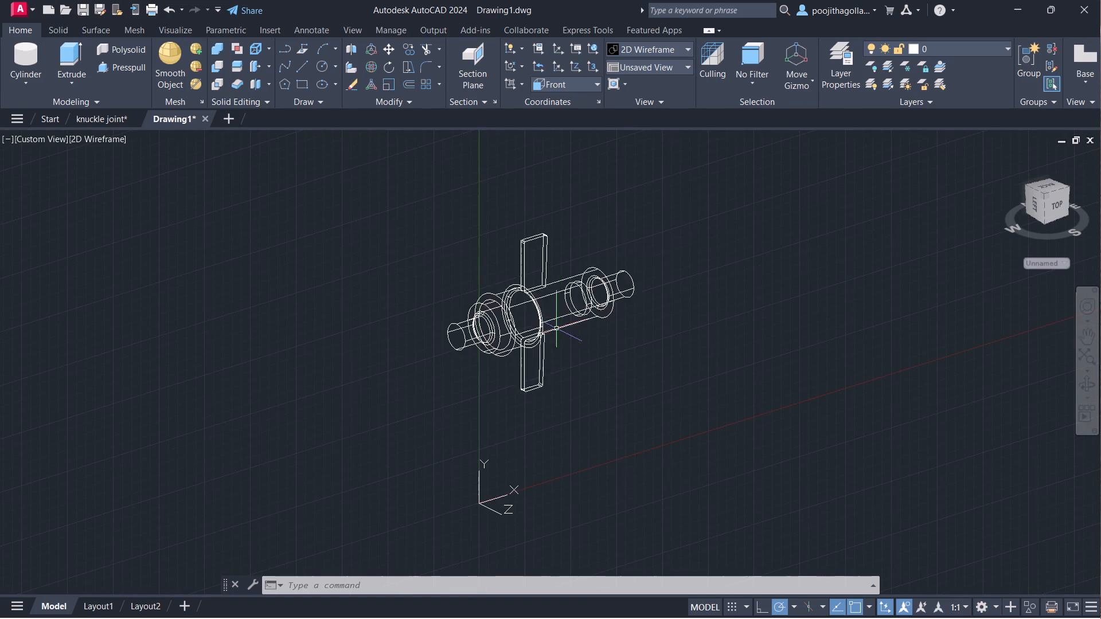
pyautogui.scroll(4, 524, 392)
pyautogui.moveTo(577, 331); pyautogui.dragTo(596, 361, button='middle')
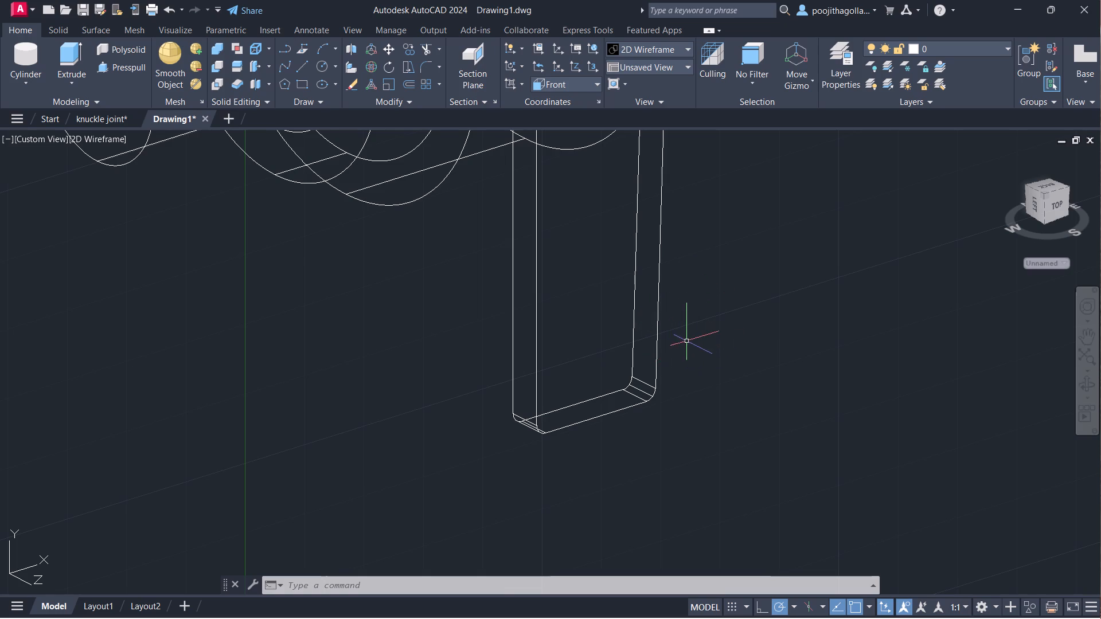
pyautogui.scroll(3, 511, 421)
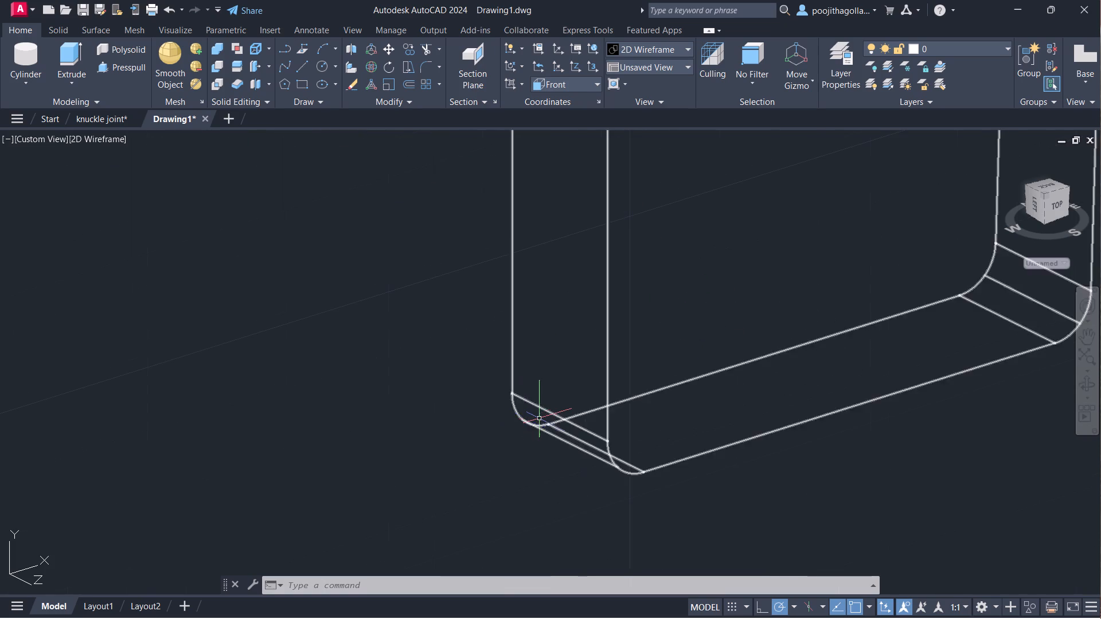
pyautogui.scroll(-5, 583, 353)
pyautogui.moveTo(607, 343); pyautogui.dragTo(630, 418, button='middle')
pyautogui.moveTo(676, 290); pyautogui.dragTo(663, 407, button='middle')
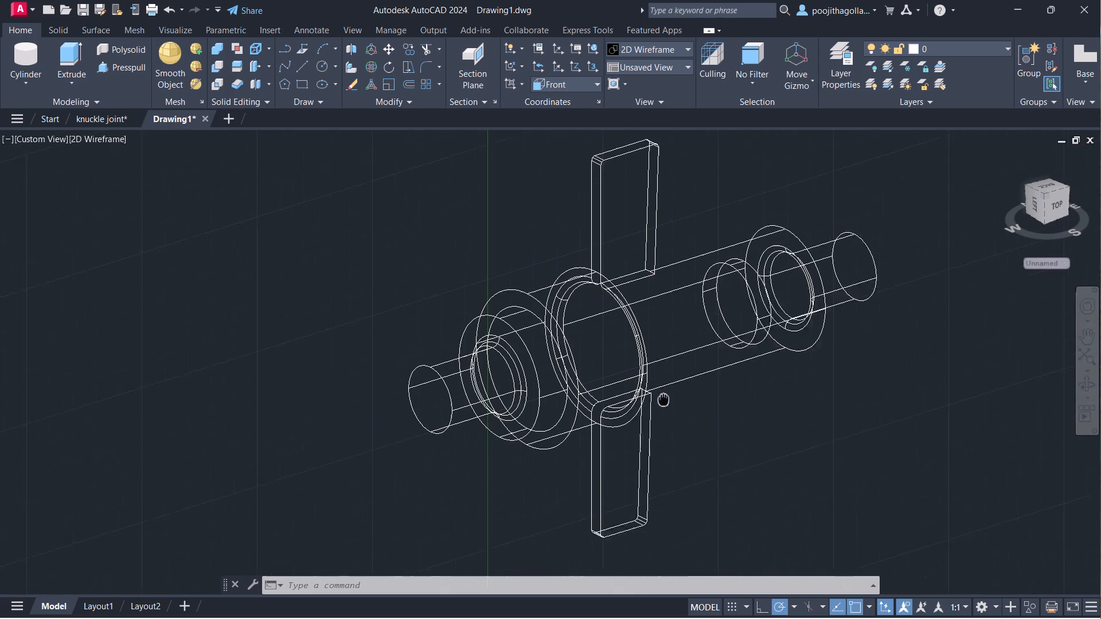
pyautogui.moveTo(663, 407); pyautogui.dragTo(661, 415, button='middle')
pyautogui.moveTo(661, 355); pyautogui.dragTo(628, 351, button='middle')
pyautogui.scroll(2, 457, 388)
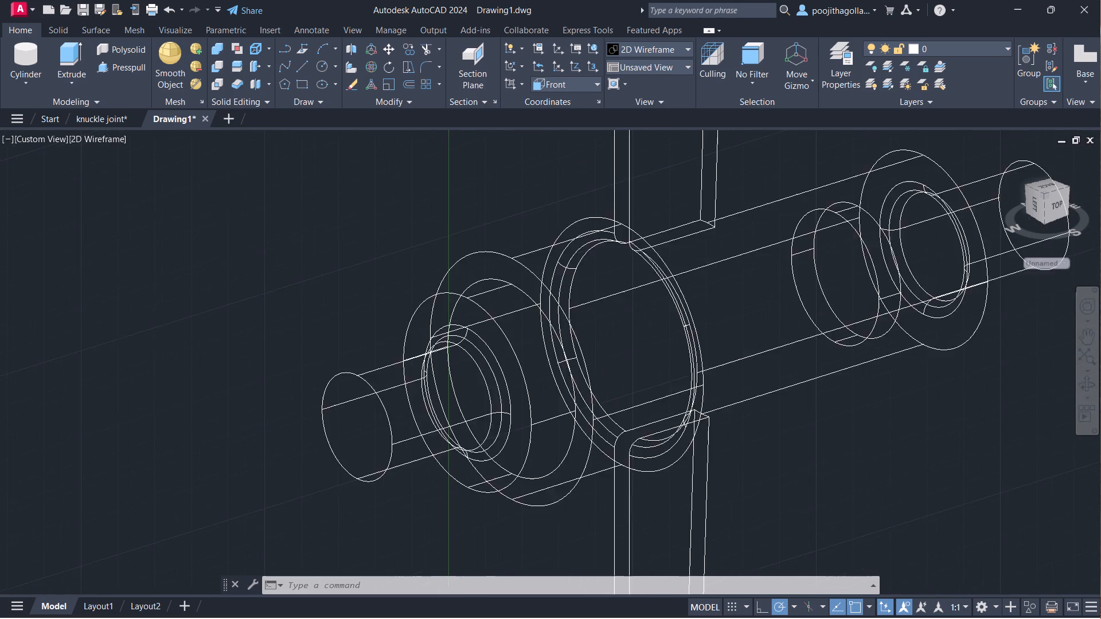
pyautogui.scroll(-2, 494, 368)
pyautogui.press('Escape')
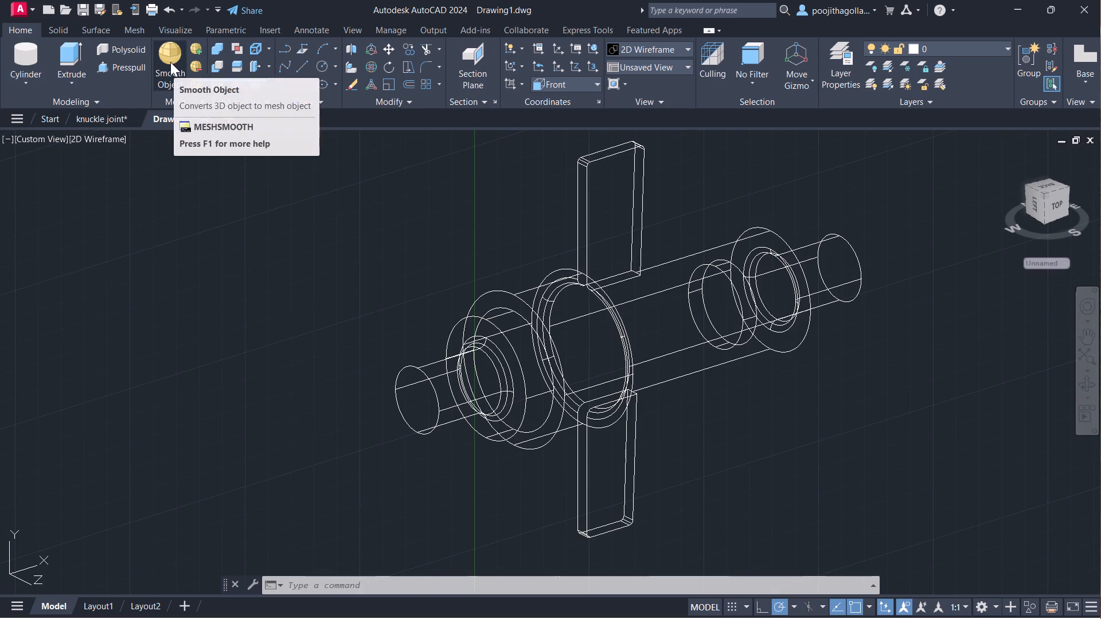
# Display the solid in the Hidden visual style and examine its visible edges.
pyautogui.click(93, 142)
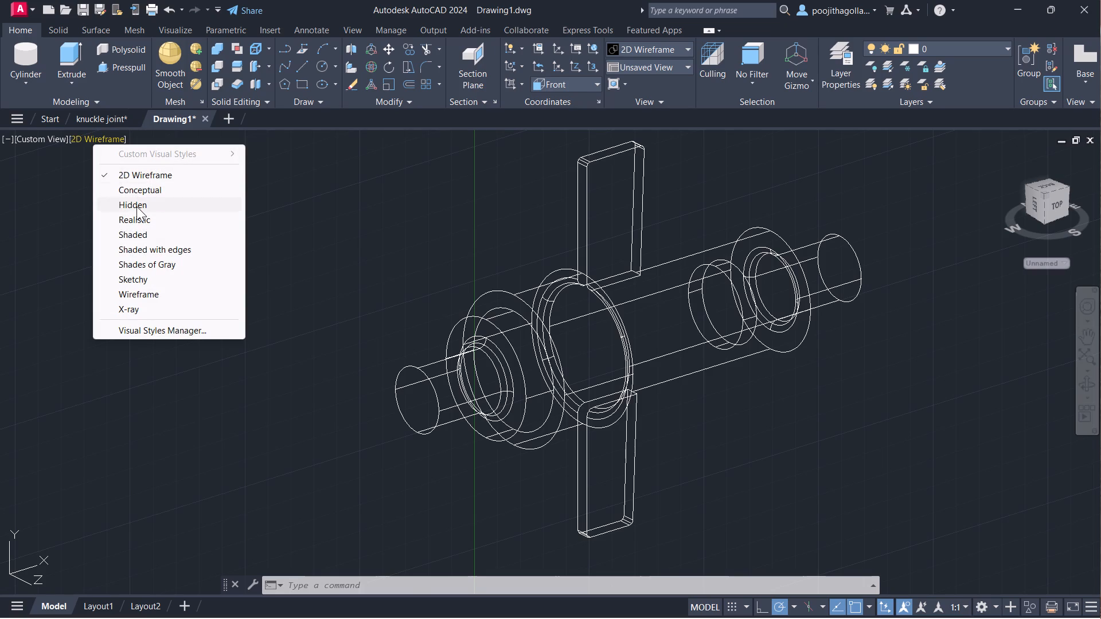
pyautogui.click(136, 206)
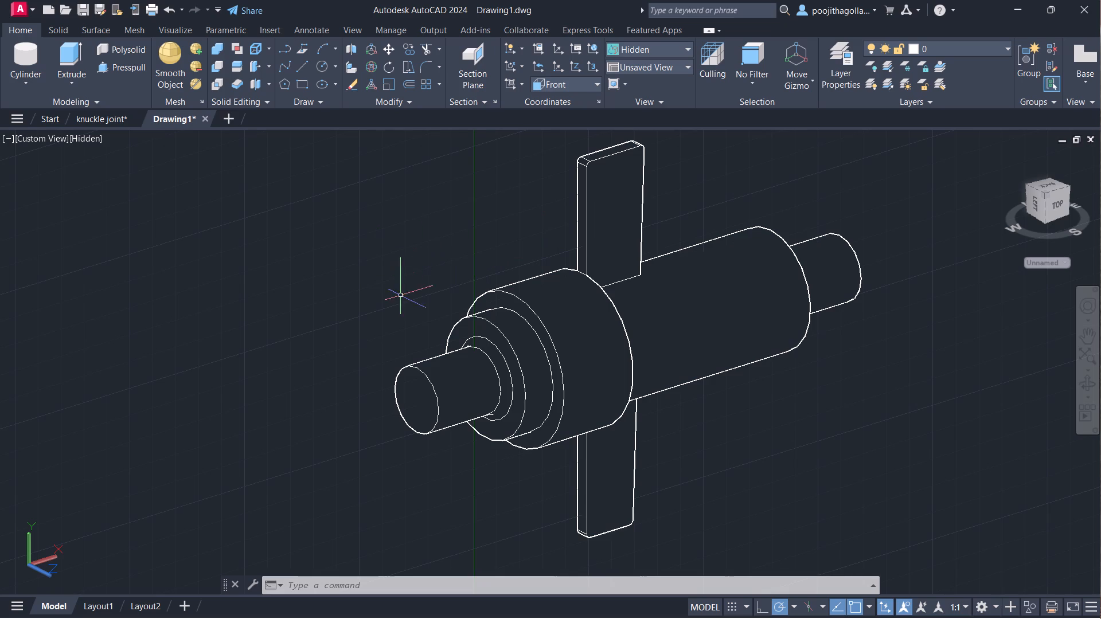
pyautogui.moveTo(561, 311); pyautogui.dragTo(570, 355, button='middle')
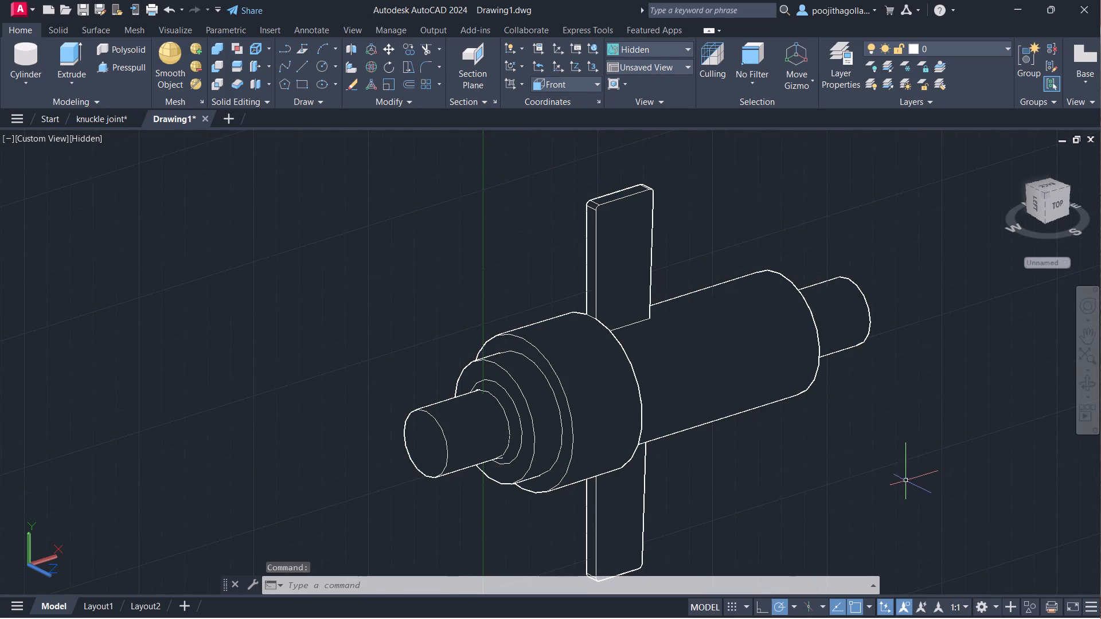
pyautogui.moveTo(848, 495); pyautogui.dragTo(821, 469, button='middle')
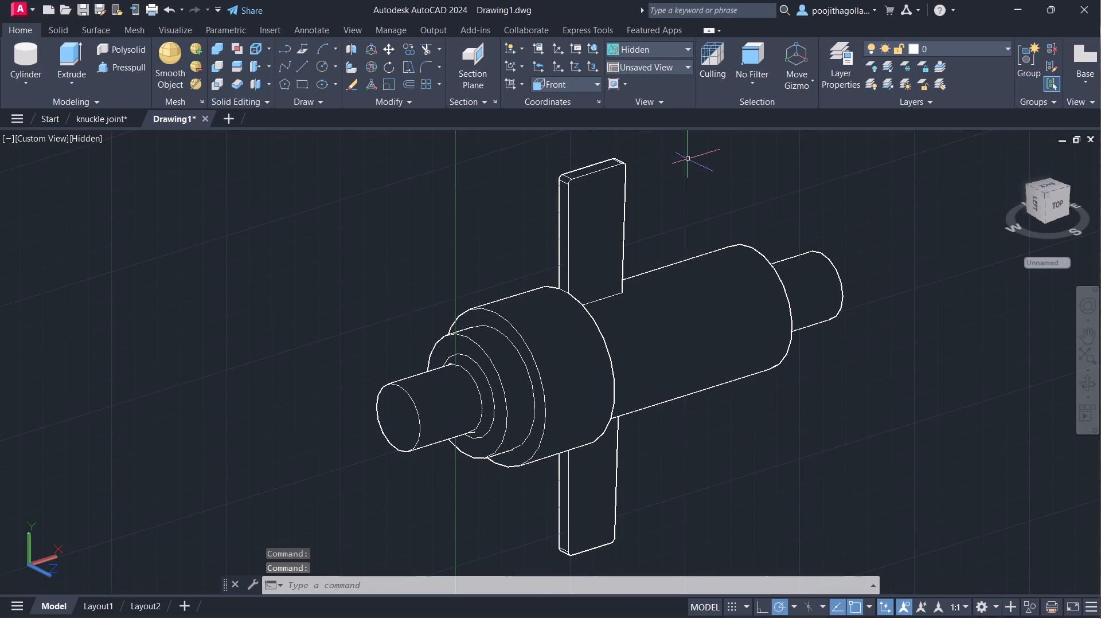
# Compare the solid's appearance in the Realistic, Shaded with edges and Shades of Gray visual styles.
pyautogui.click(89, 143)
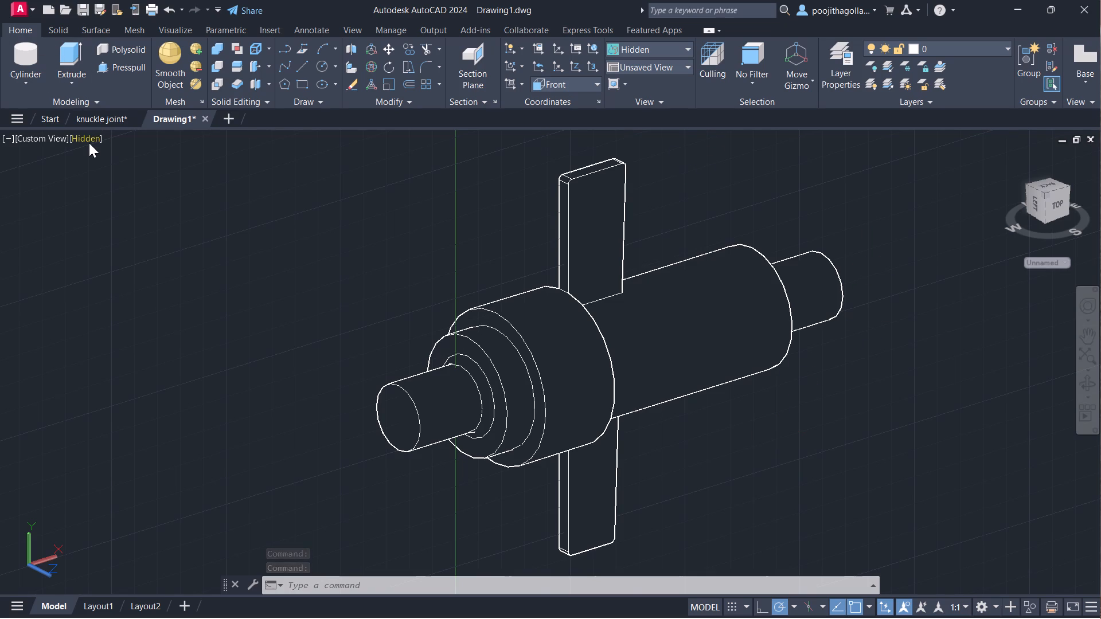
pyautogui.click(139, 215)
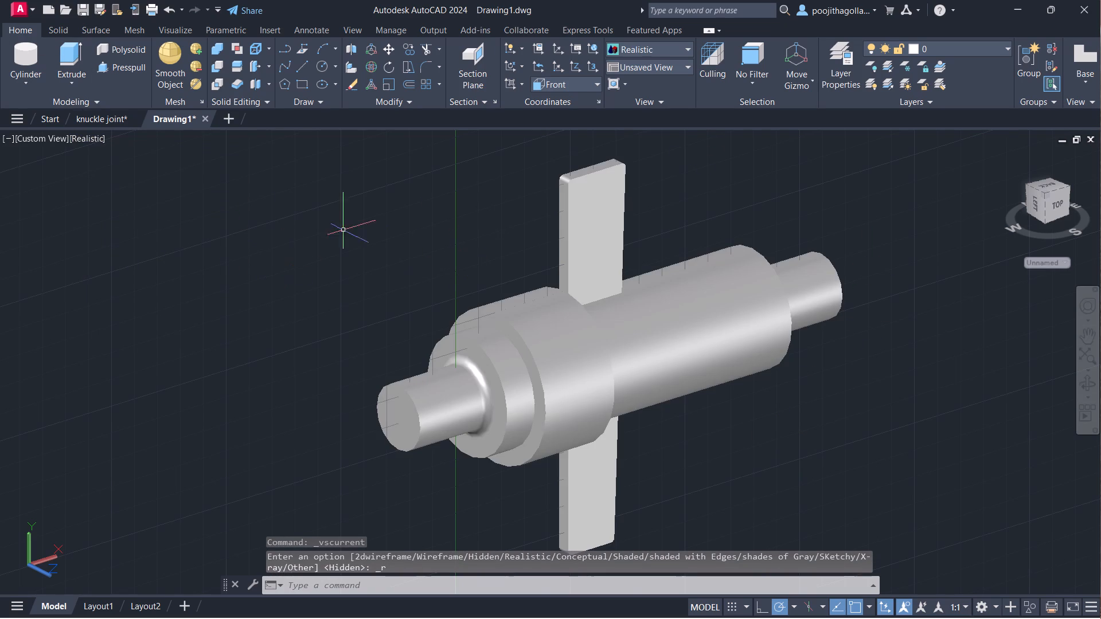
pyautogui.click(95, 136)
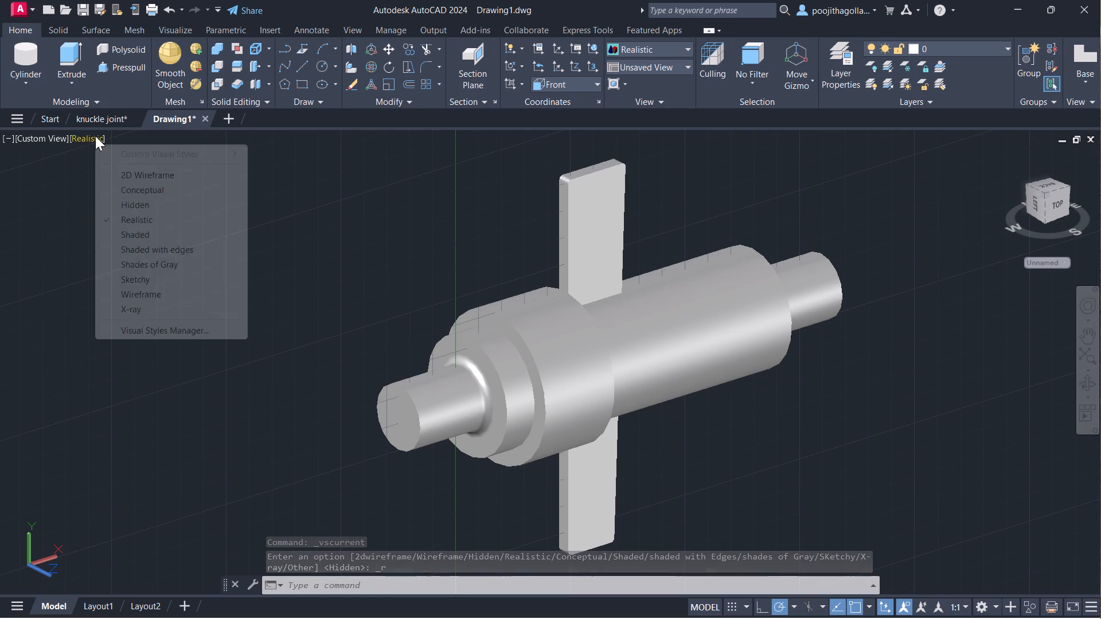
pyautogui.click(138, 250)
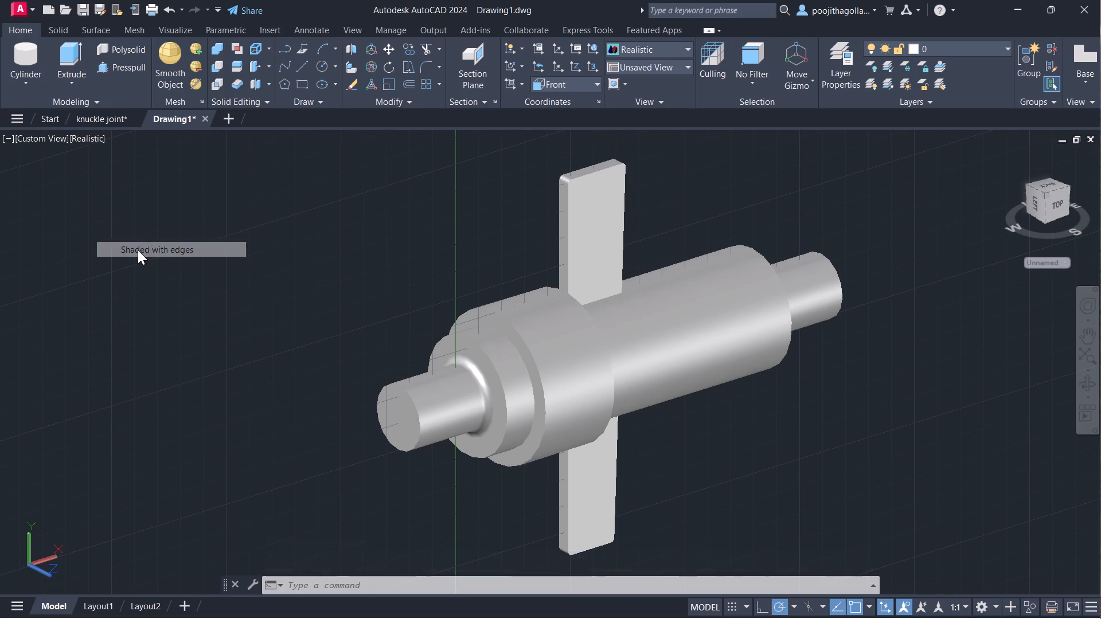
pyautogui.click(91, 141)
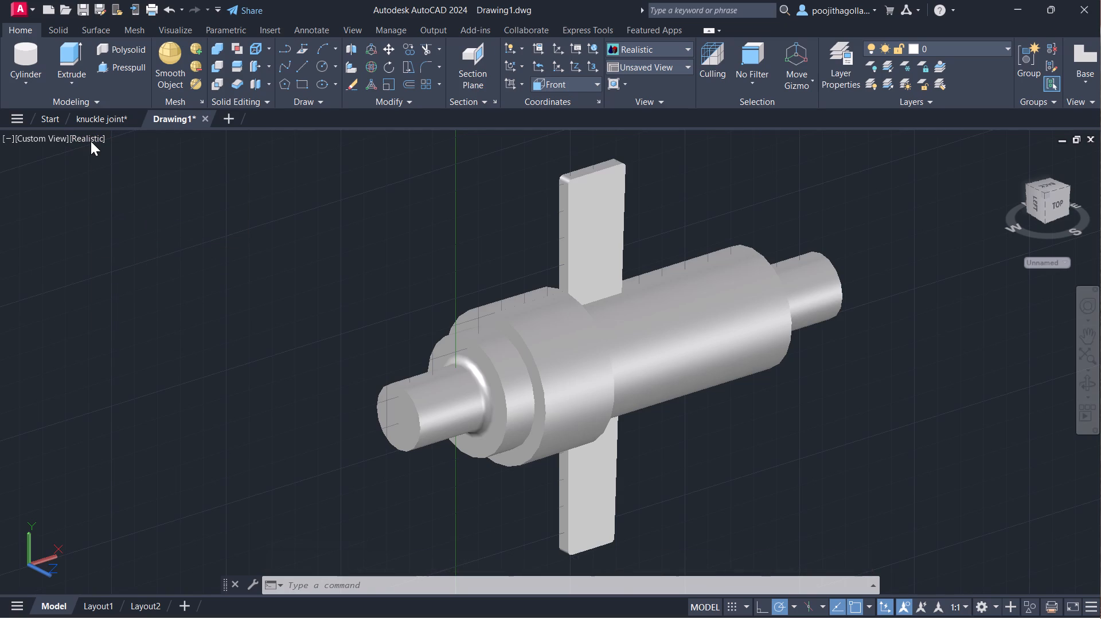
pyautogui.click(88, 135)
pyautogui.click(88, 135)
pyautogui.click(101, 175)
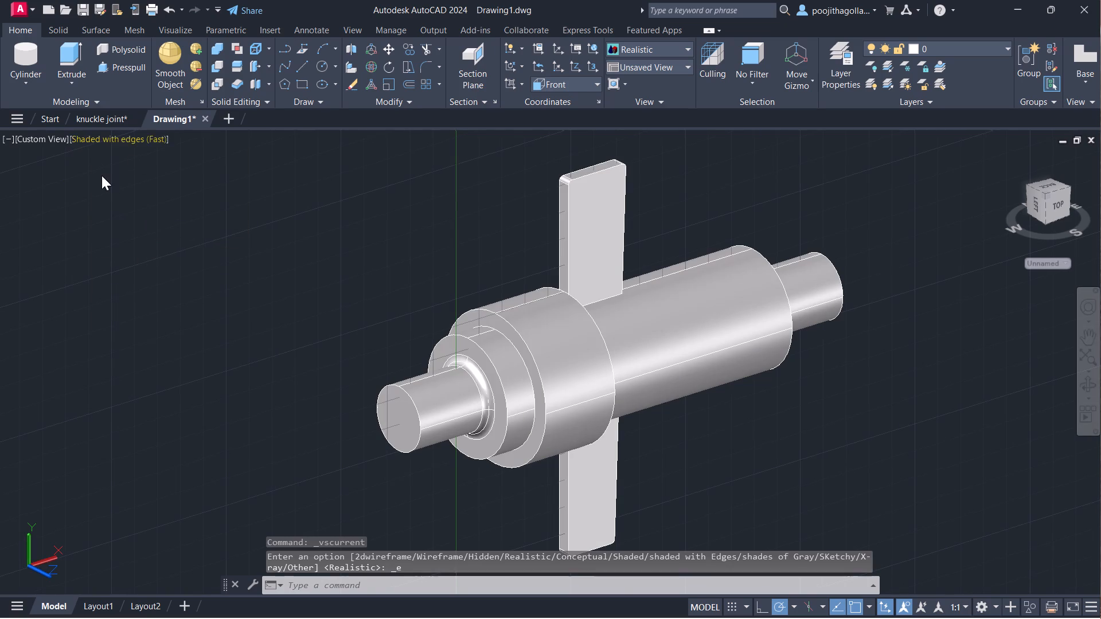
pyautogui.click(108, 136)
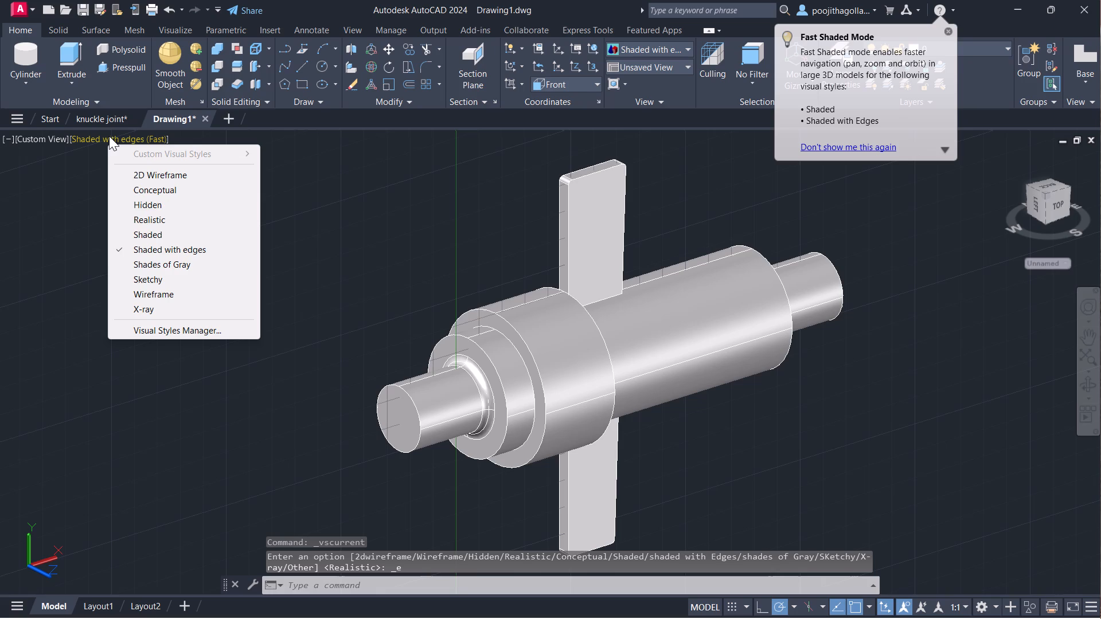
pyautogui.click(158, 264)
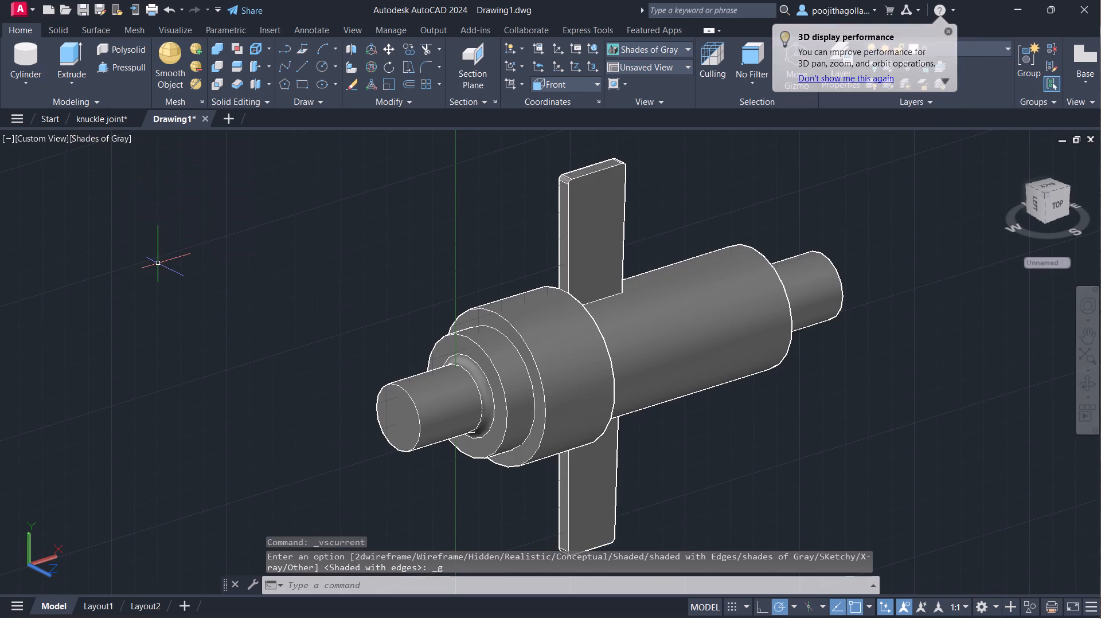
# Set the solid's visual style to Realistic.
pyautogui.click(99, 140)
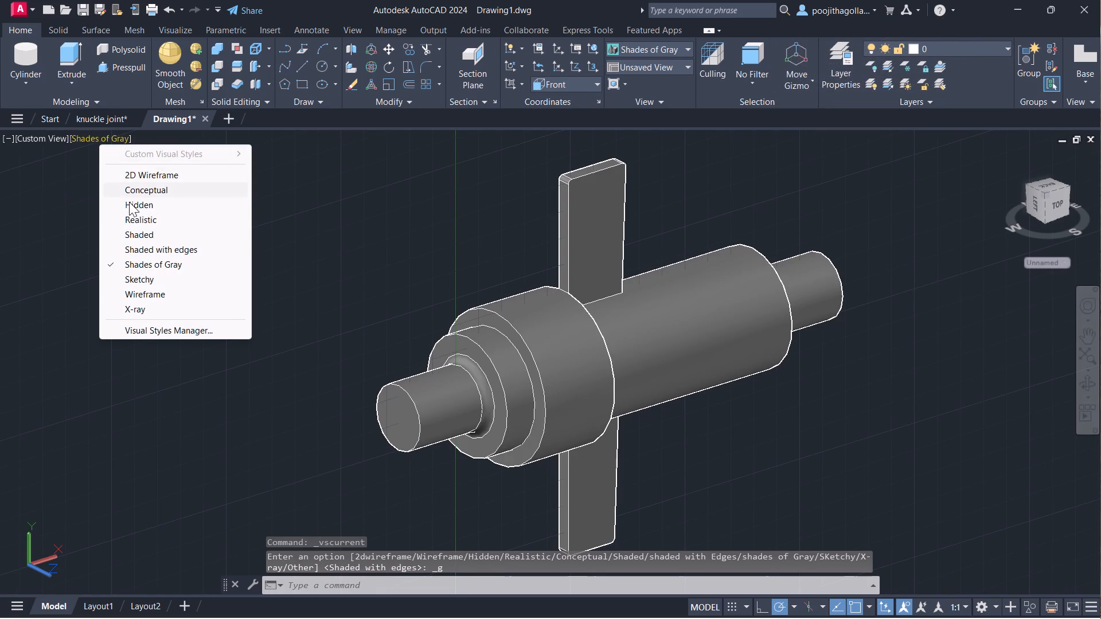
pyautogui.click(138, 219)
pyautogui.moveTo(795, 353); pyautogui.dragTo(742, 328, button='middle')
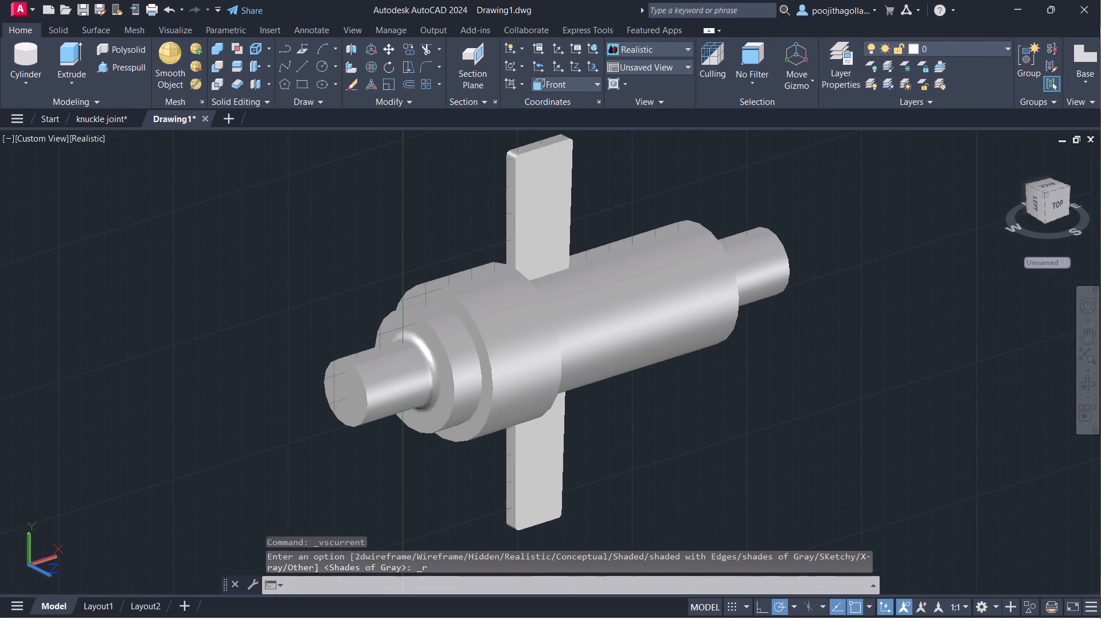
pyautogui.scroll(-1, 636, 300)
pyautogui.moveTo(596, 304); pyautogui.dragTo(598, 322, button='middle')
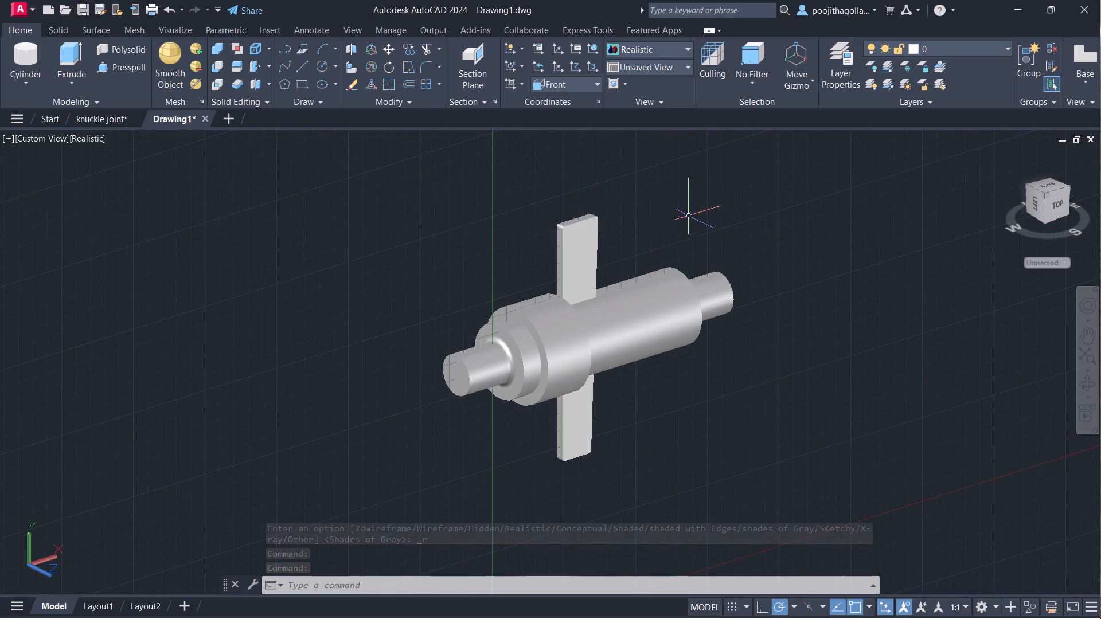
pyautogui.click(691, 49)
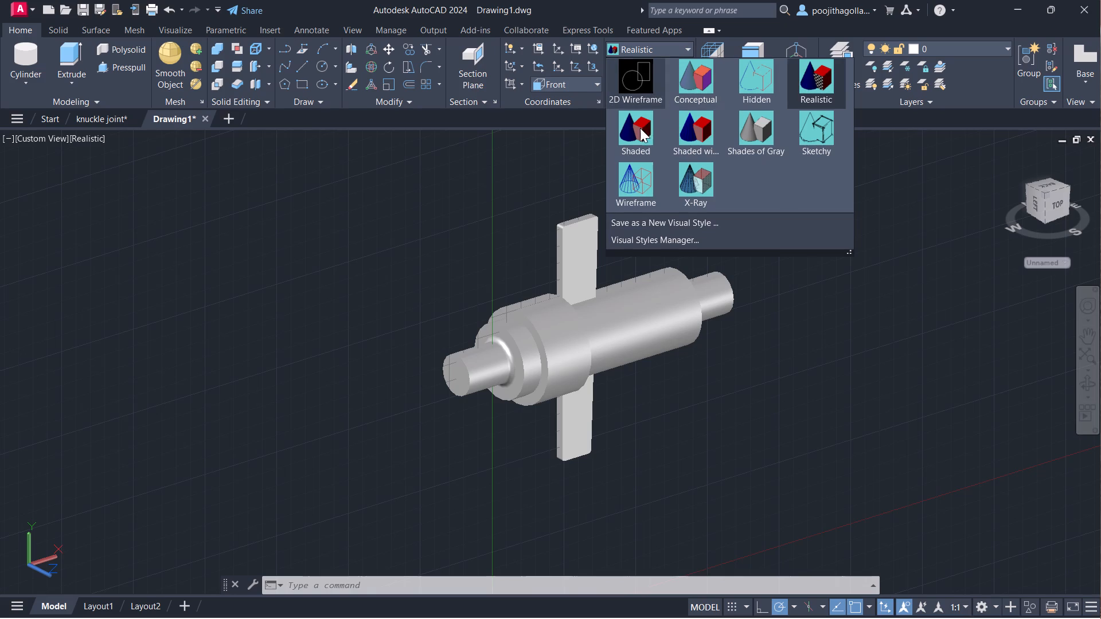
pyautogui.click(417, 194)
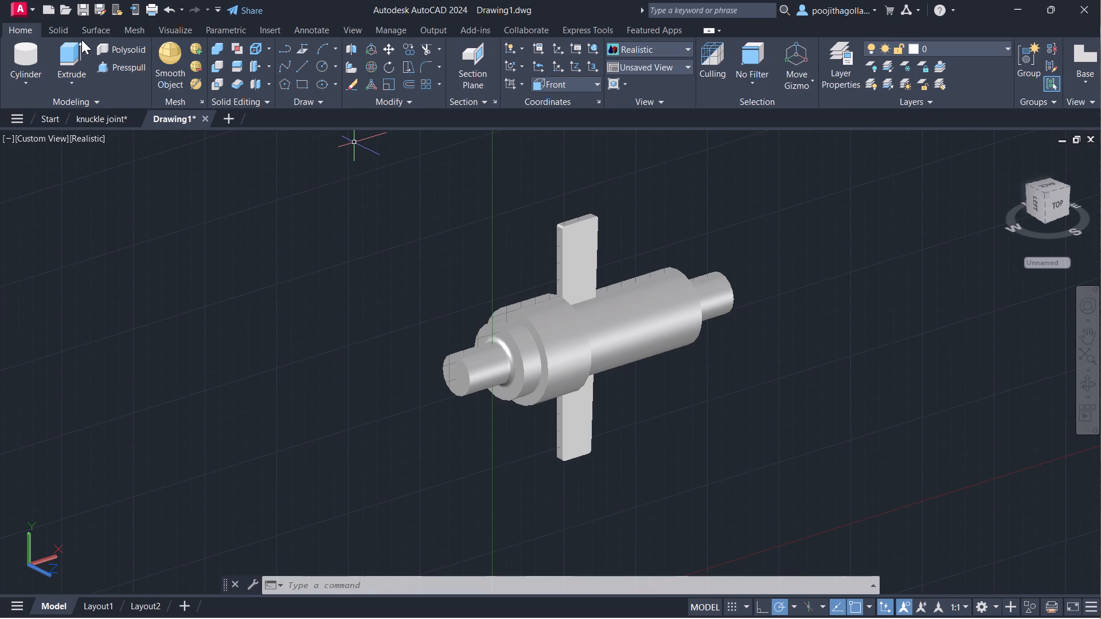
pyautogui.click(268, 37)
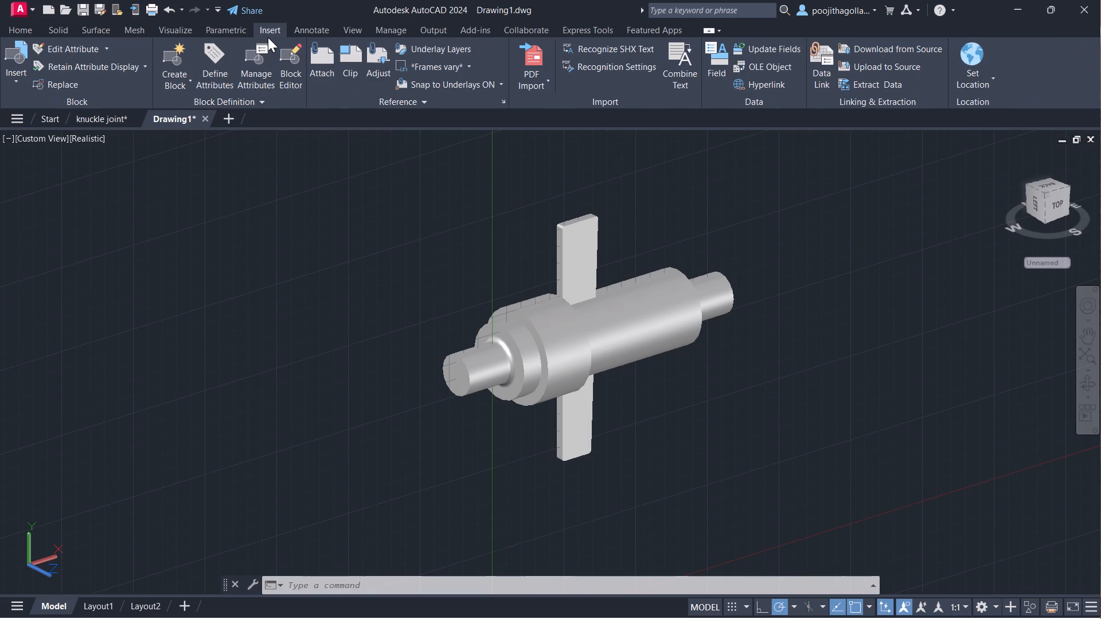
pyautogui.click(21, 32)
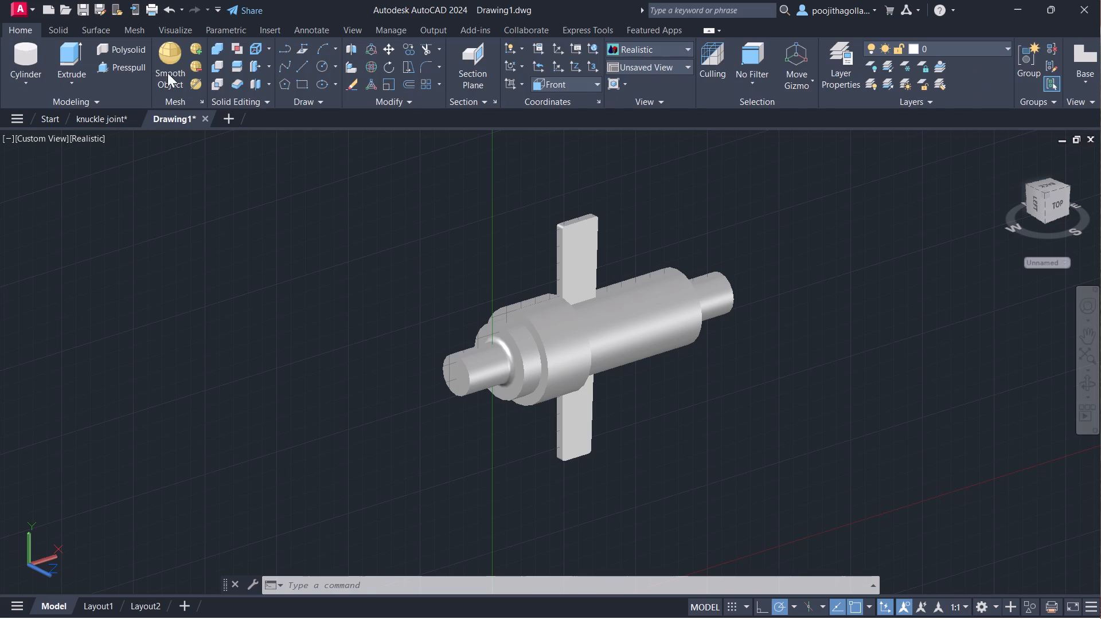
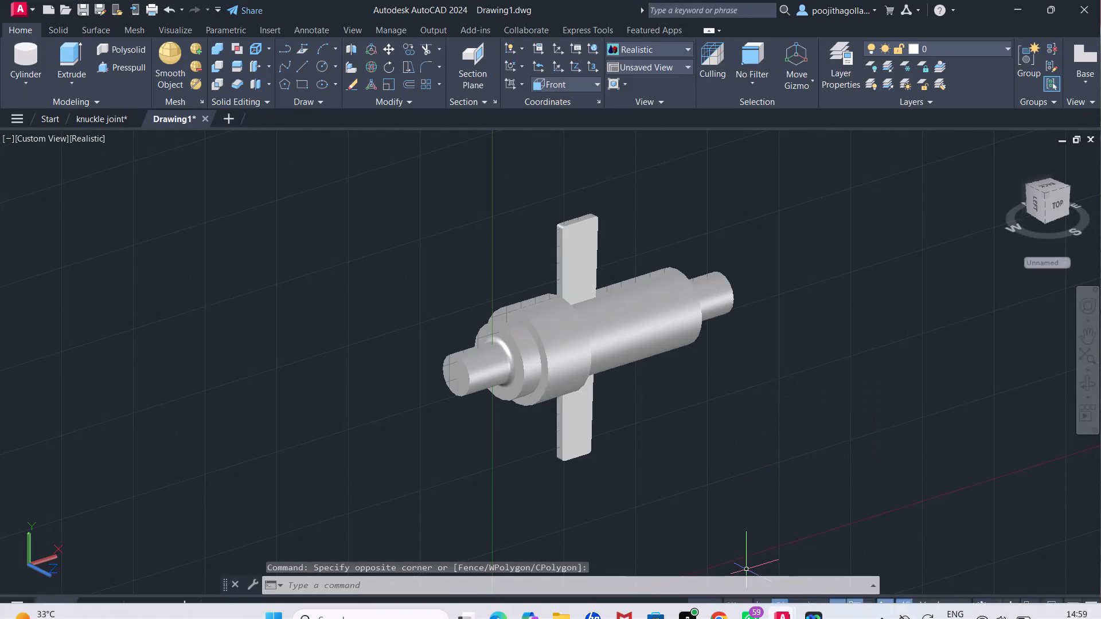
# Examine the united shaft and crossing bar in Realistic style at closer and wider zoom levels.
pyautogui.scroll(1, 566, 318)
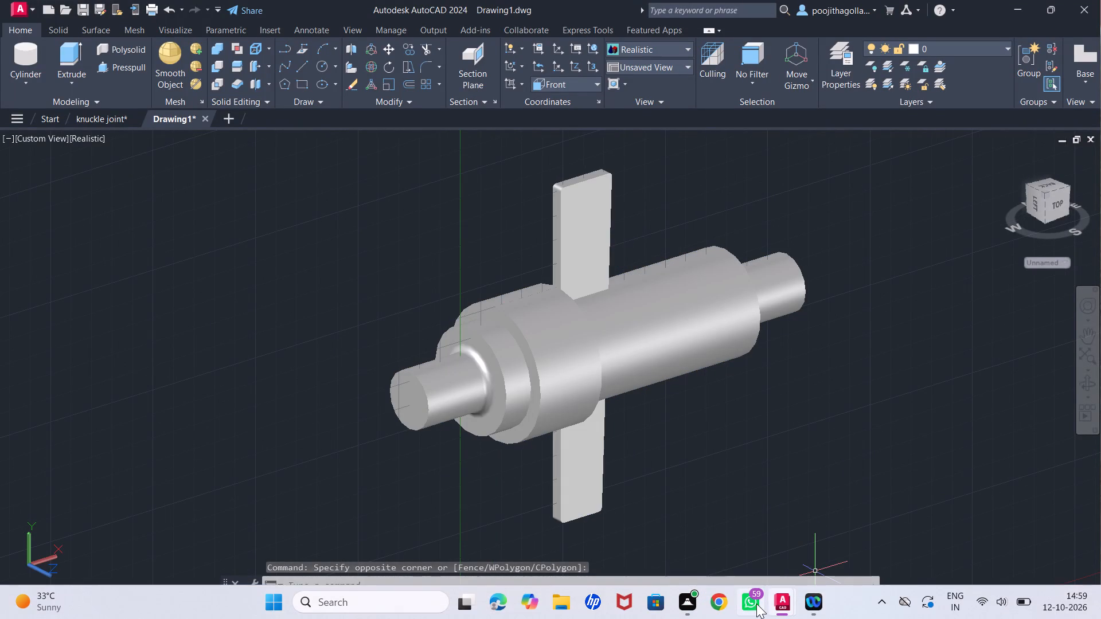
pyautogui.moveTo(586, 293); pyautogui.dragTo(607, 283, button='middle')
pyautogui.moveTo(574, 240); pyautogui.dragTo(594, 304, button='middle')
pyautogui.moveTo(618, 312); pyautogui.dragTo(603, 299, button='middle')
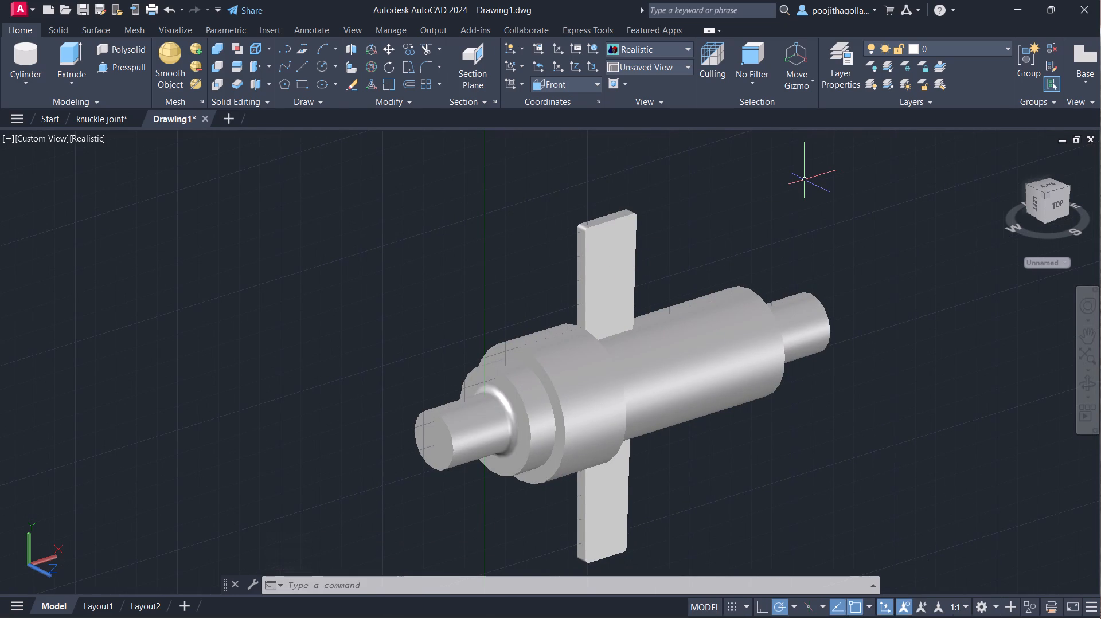
pyautogui.moveTo(815, 326); pyautogui.dragTo(787, 291, button='middle')
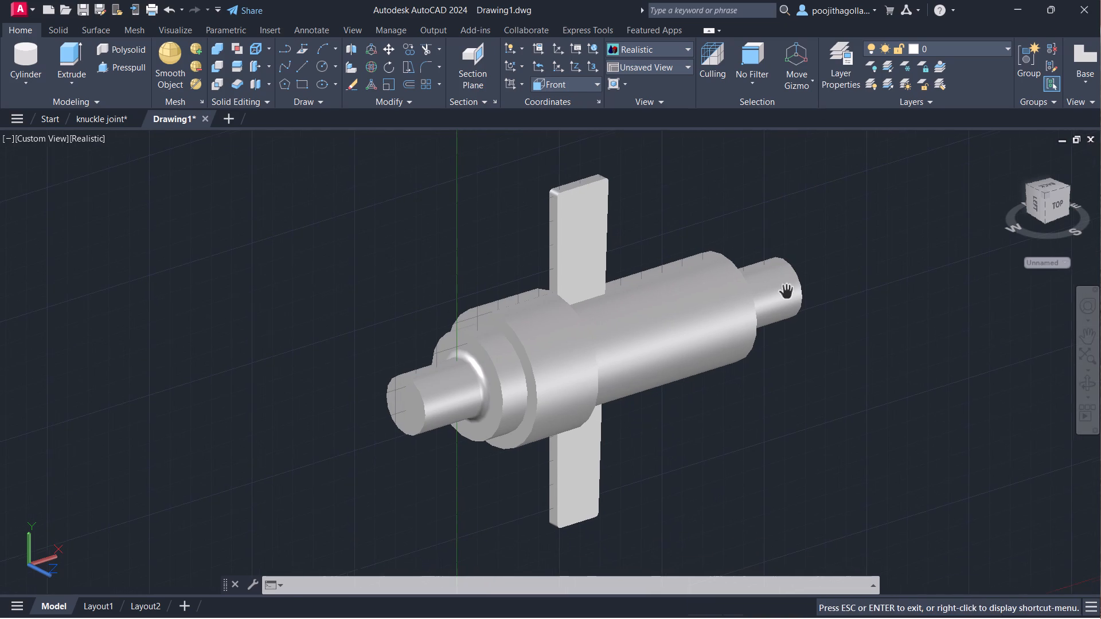
pyautogui.moveTo(686, 272); pyautogui.dragTo(677, 265, button='middle')
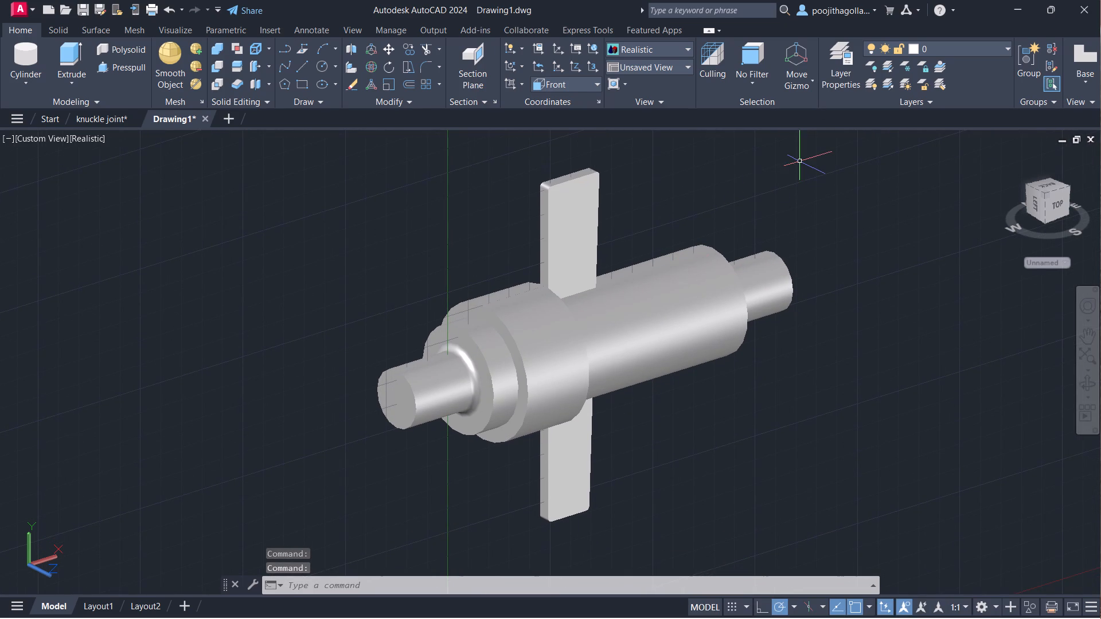
pyautogui.scroll(-1, 733, 211)
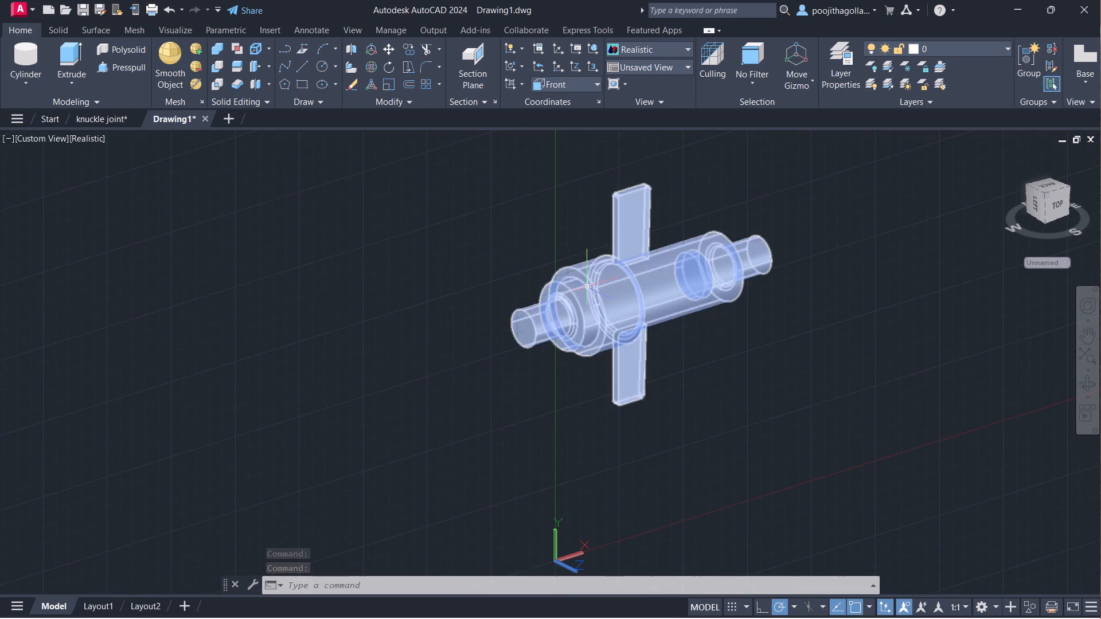
pyautogui.moveTo(587, 287); pyautogui.dragTo(607, 279, button='middle')
pyautogui.moveTo(627, 269); pyautogui.dragTo(589, 299, button='middle')
pyautogui.scroll(1, 589, 299)
pyautogui.moveTo(647, 261); pyautogui.dragTo(655, 272, button='middle')
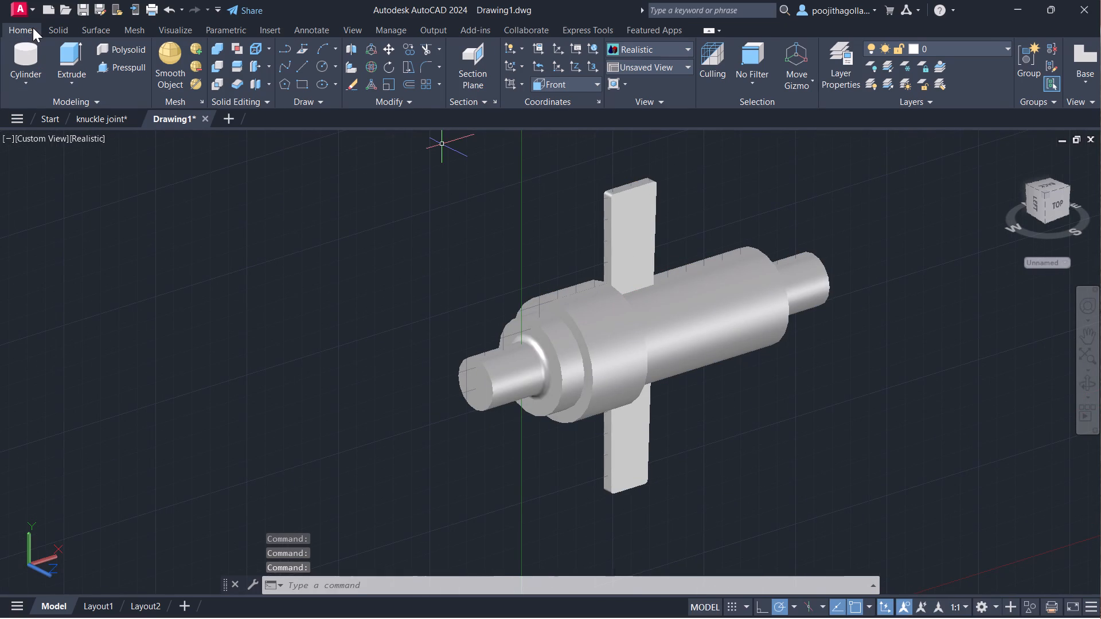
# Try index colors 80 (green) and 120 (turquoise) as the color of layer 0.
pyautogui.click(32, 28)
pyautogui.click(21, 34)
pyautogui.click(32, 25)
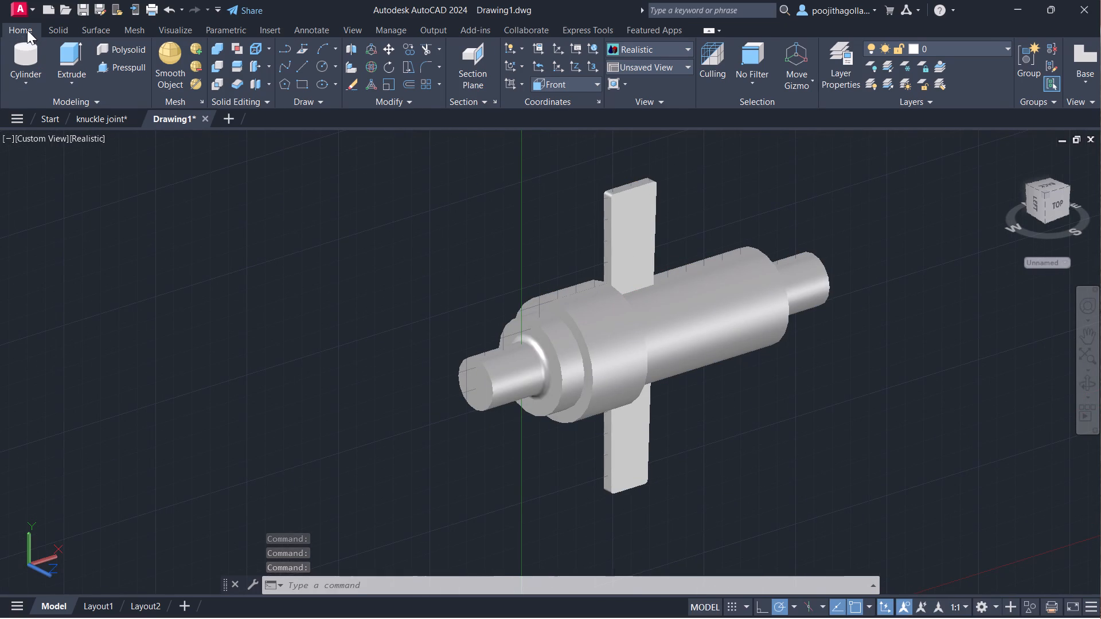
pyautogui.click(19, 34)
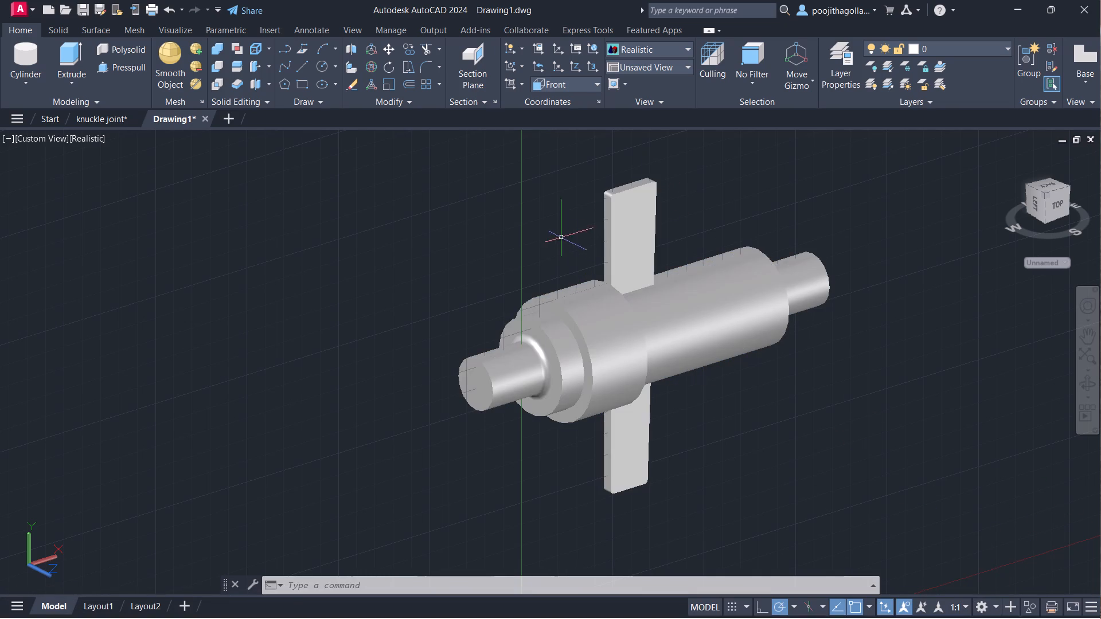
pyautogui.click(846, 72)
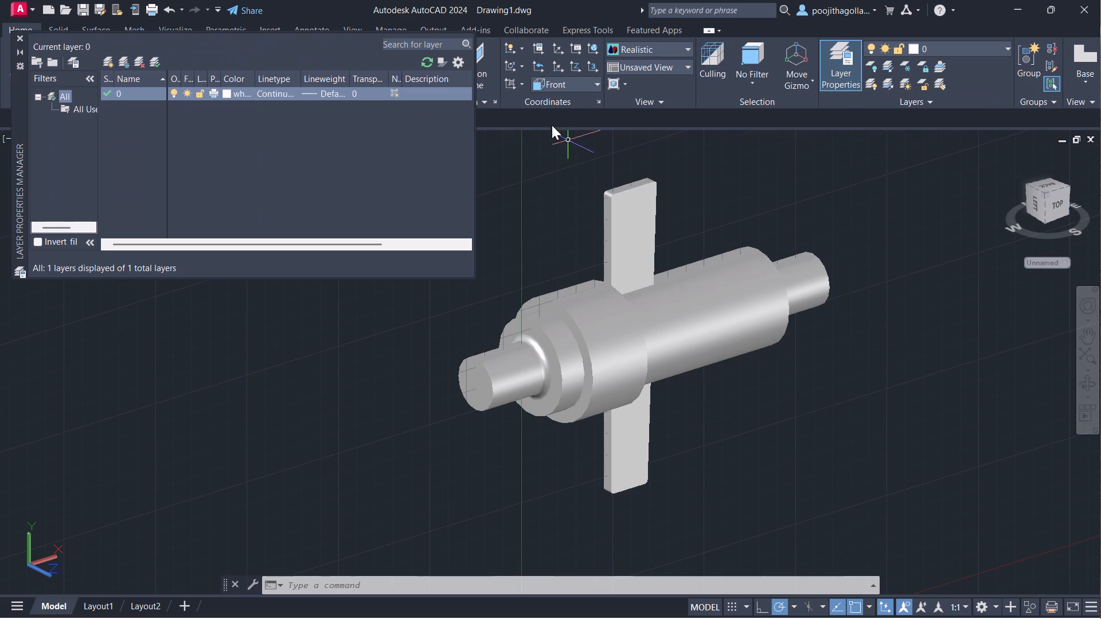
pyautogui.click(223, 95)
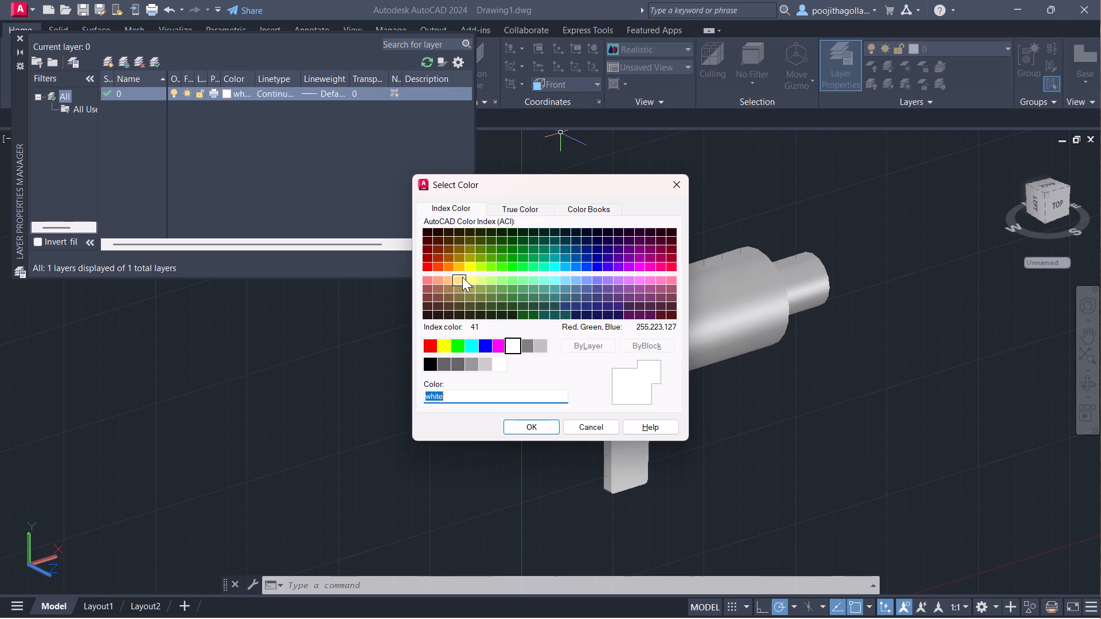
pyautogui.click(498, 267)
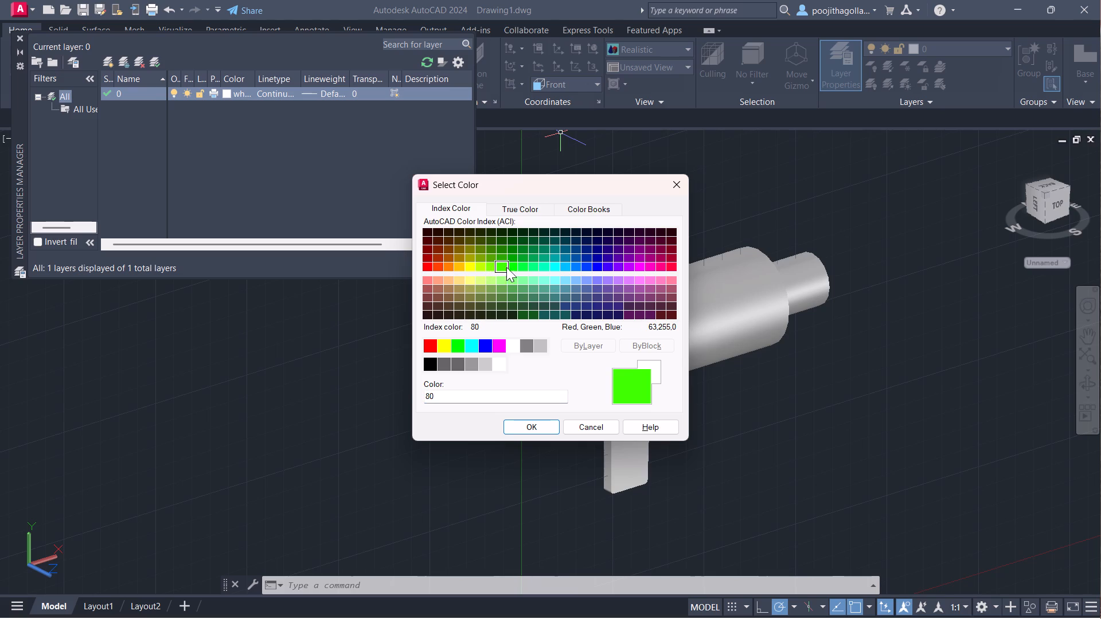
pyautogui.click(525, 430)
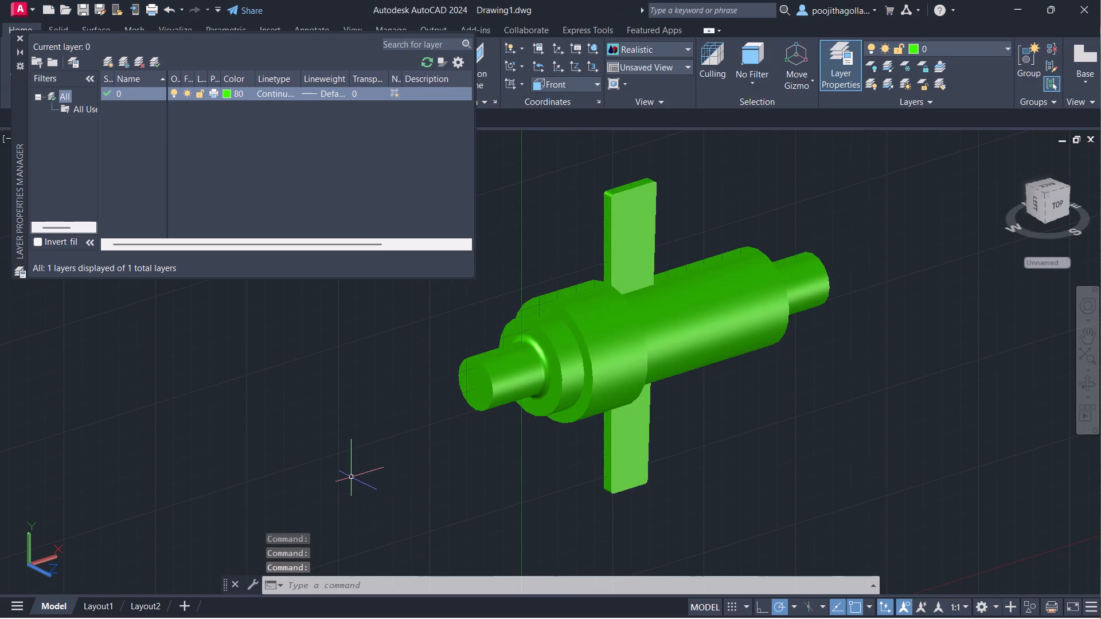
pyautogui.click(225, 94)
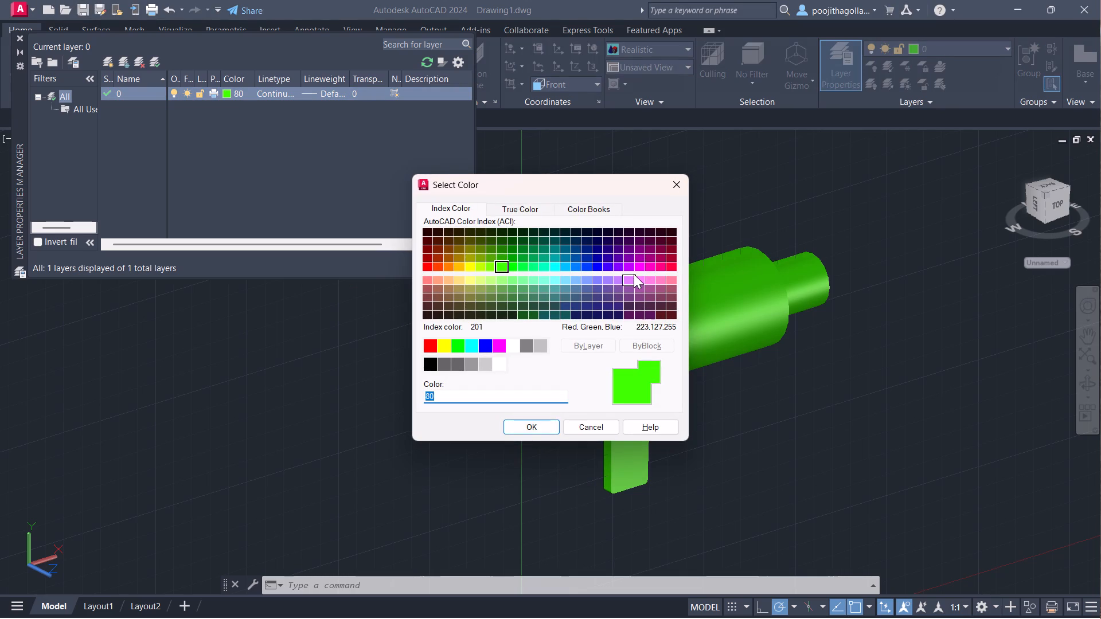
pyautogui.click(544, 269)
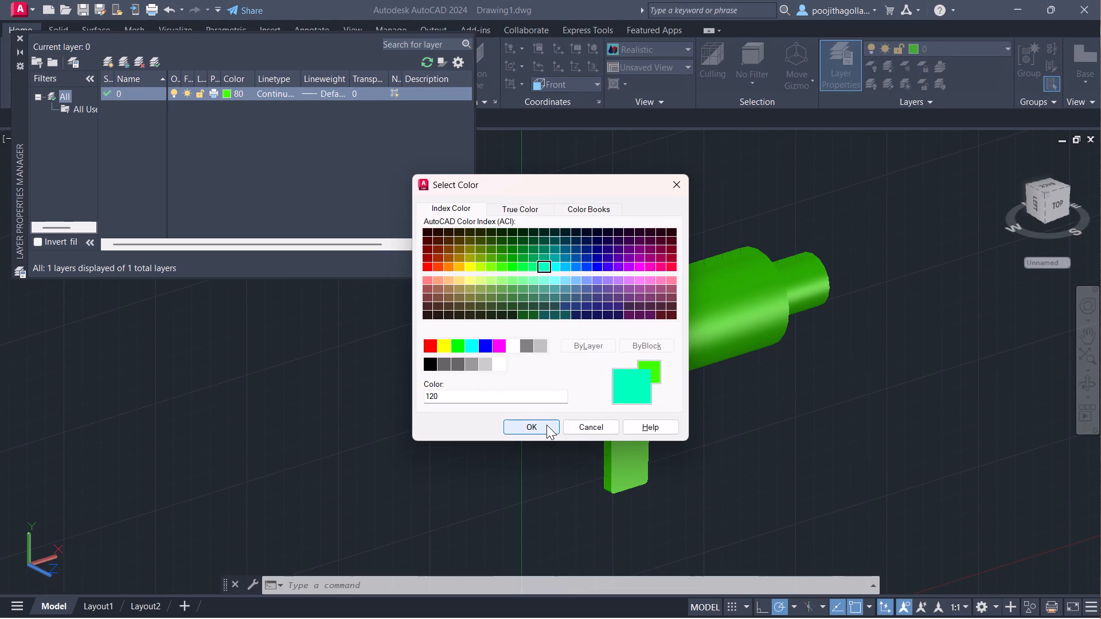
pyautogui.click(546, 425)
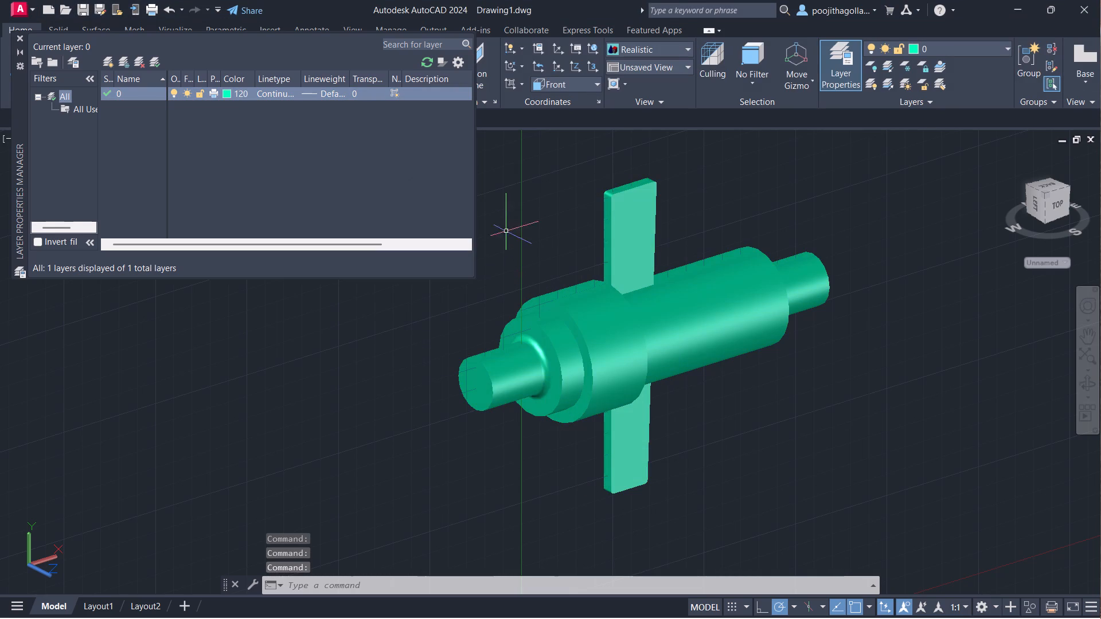
# Set the color of layer 0 to index color 11 (light red) and close the layer properties.
pyautogui.click(227, 92)
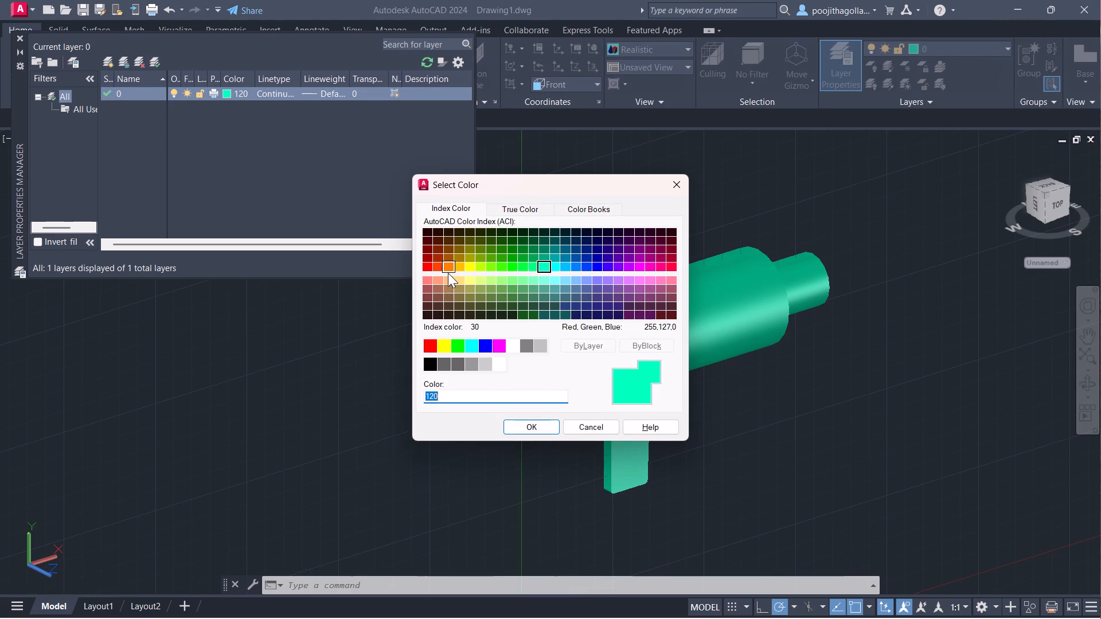
pyautogui.click(422, 279)
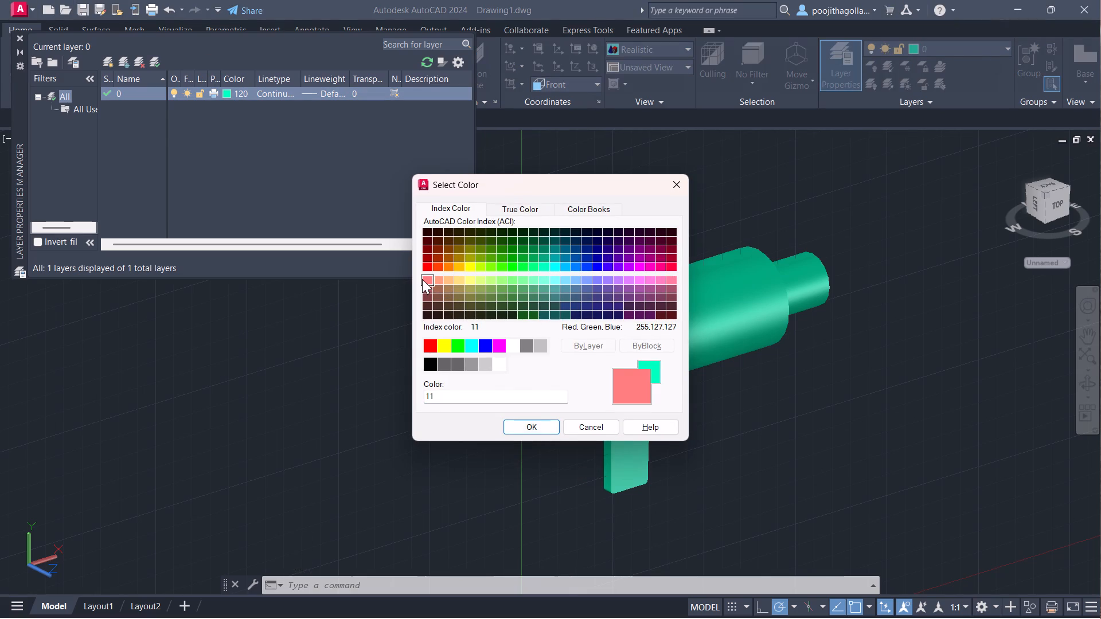
pyautogui.click(537, 428)
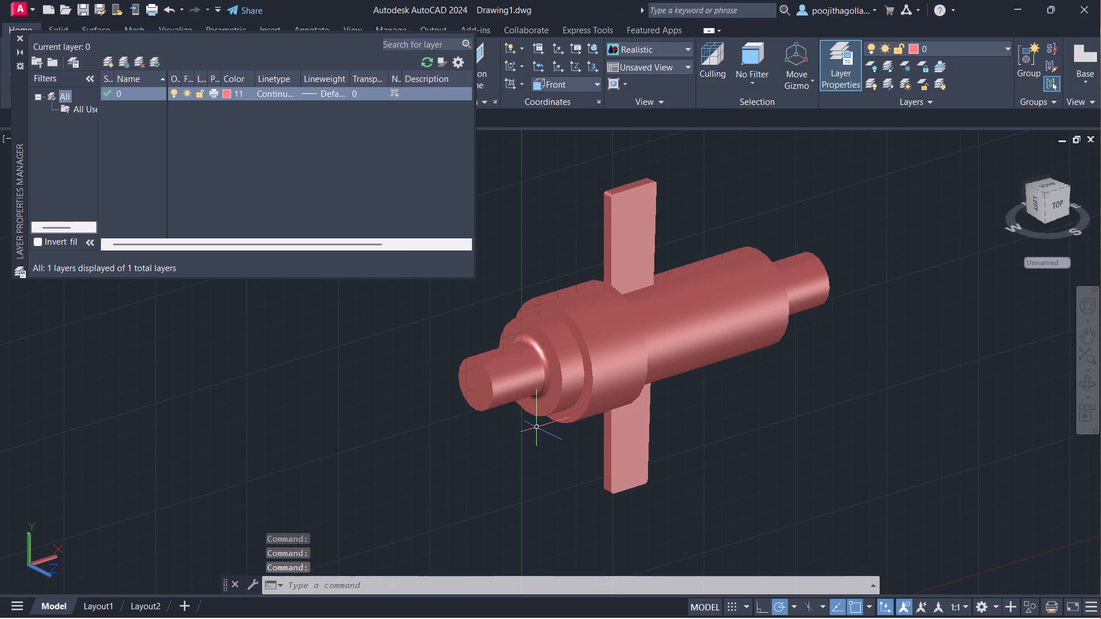
pyautogui.click(266, 384)
pyautogui.click(113, 373)
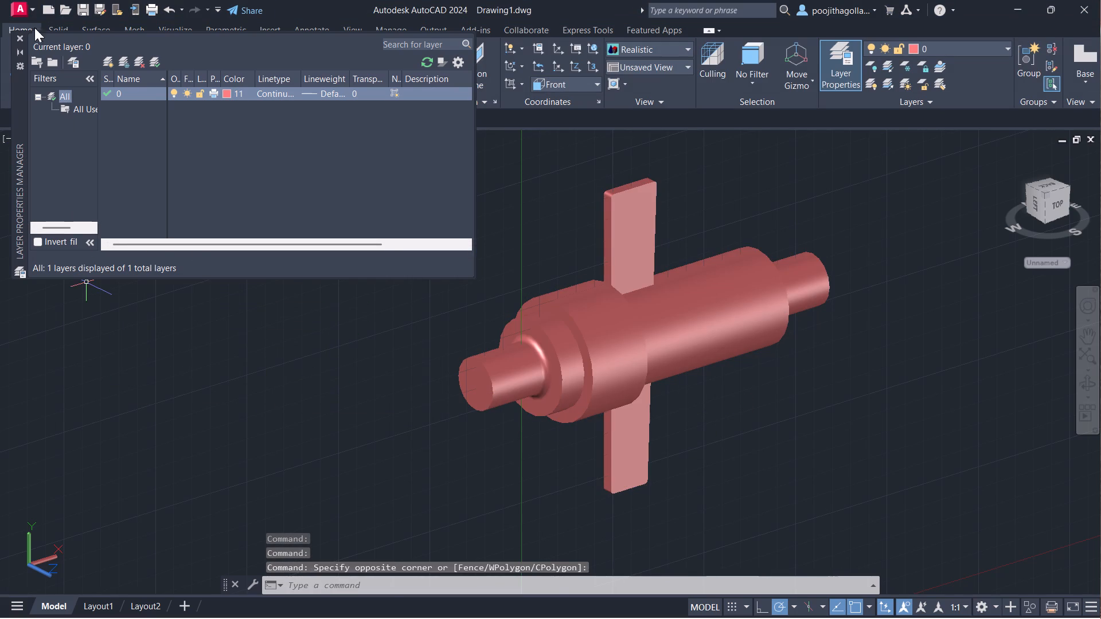
pyautogui.click(21, 35)
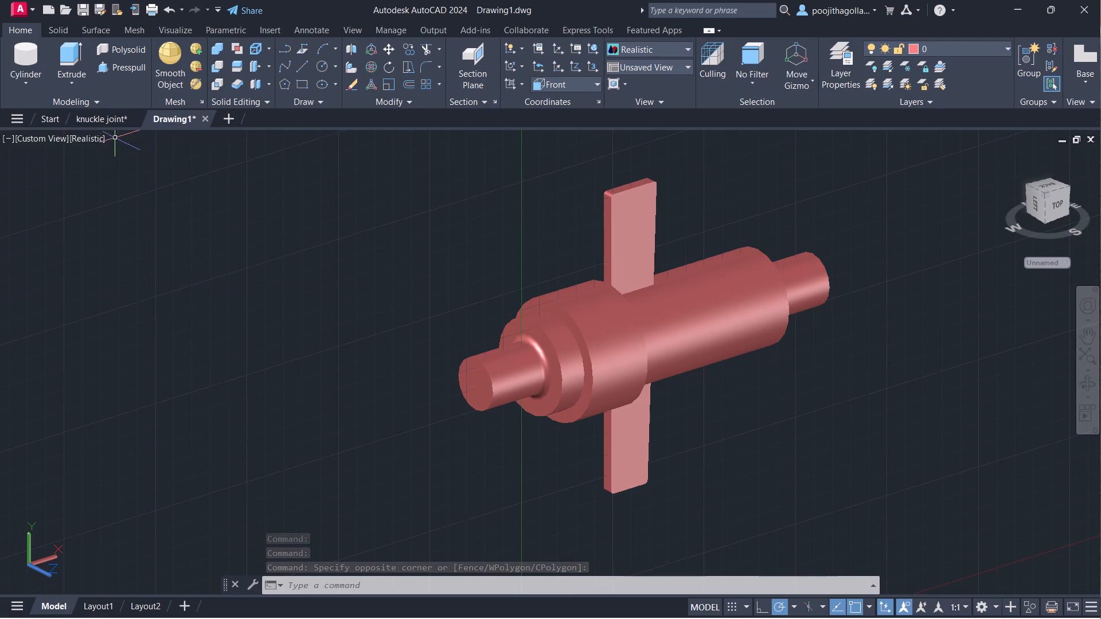
# Compare the recolored solid's appearance in the Shades of Gray and Realistic visual styles.
pyautogui.click(92, 143)
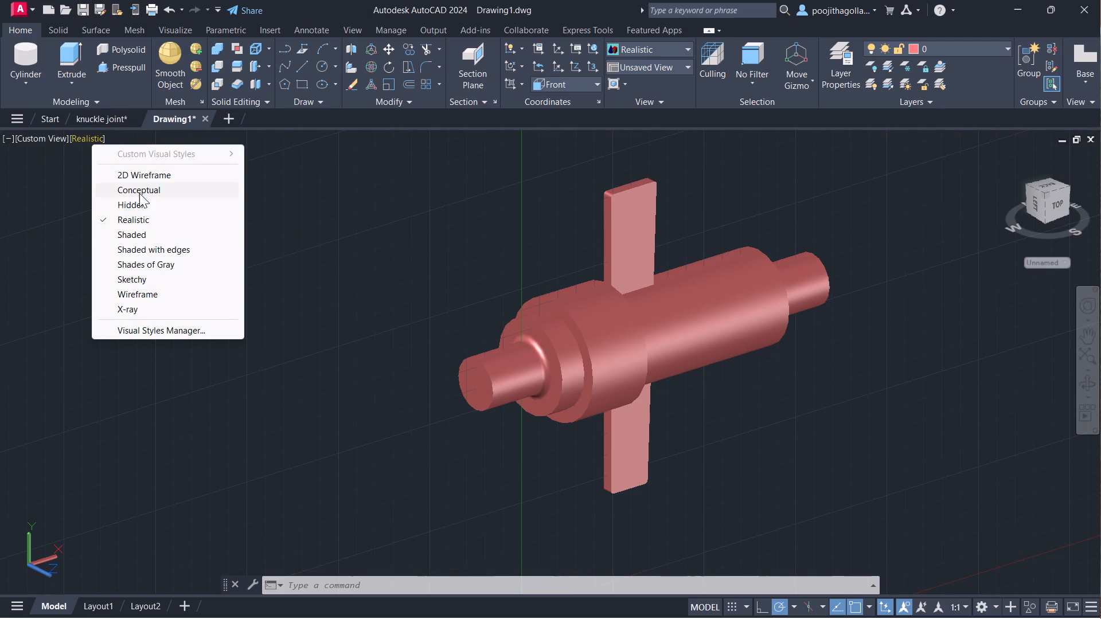
pyautogui.click(158, 266)
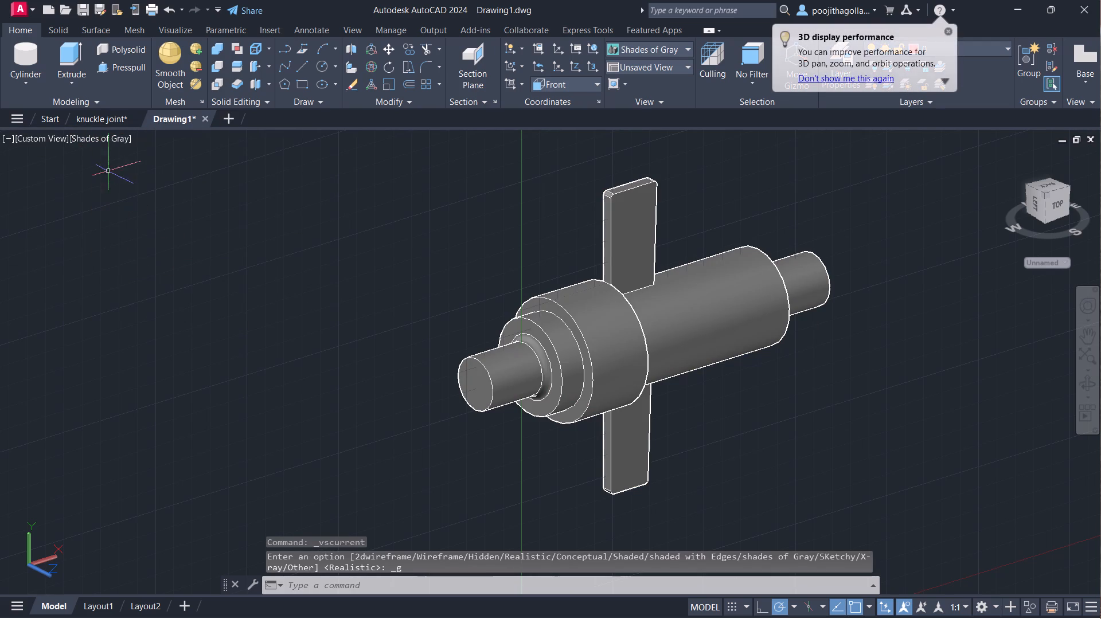
pyautogui.click(112, 140)
pyautogui.click(159, 219)
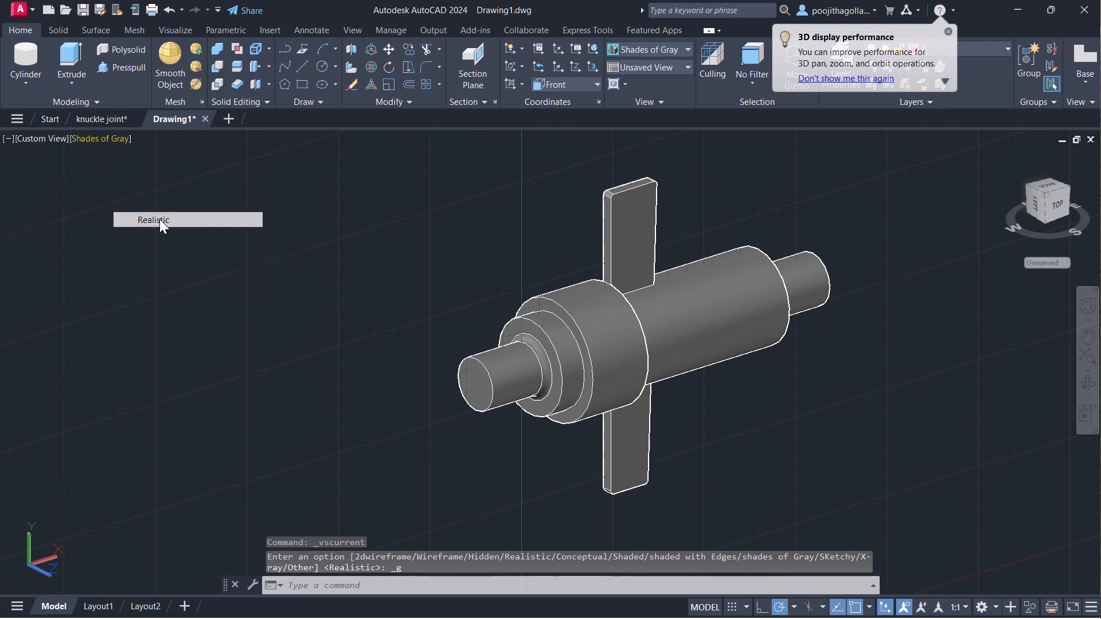
pyautogui.moveTo(659, 288); pyautogui.dragTo(611, 291, button='middle')
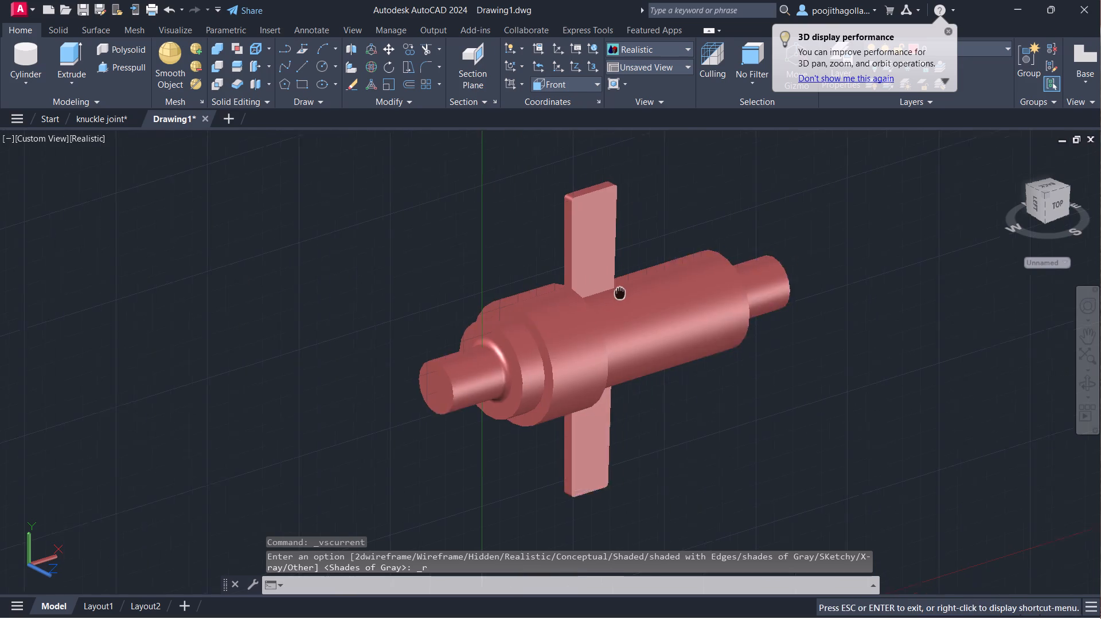
pyautogui.moveTo(611, 291); pyautogui.dragTo(579, 286, button='middle')
pyautogui.scroll(-2, 579, 286)
pyautogui.scroll(1, 590, 279)
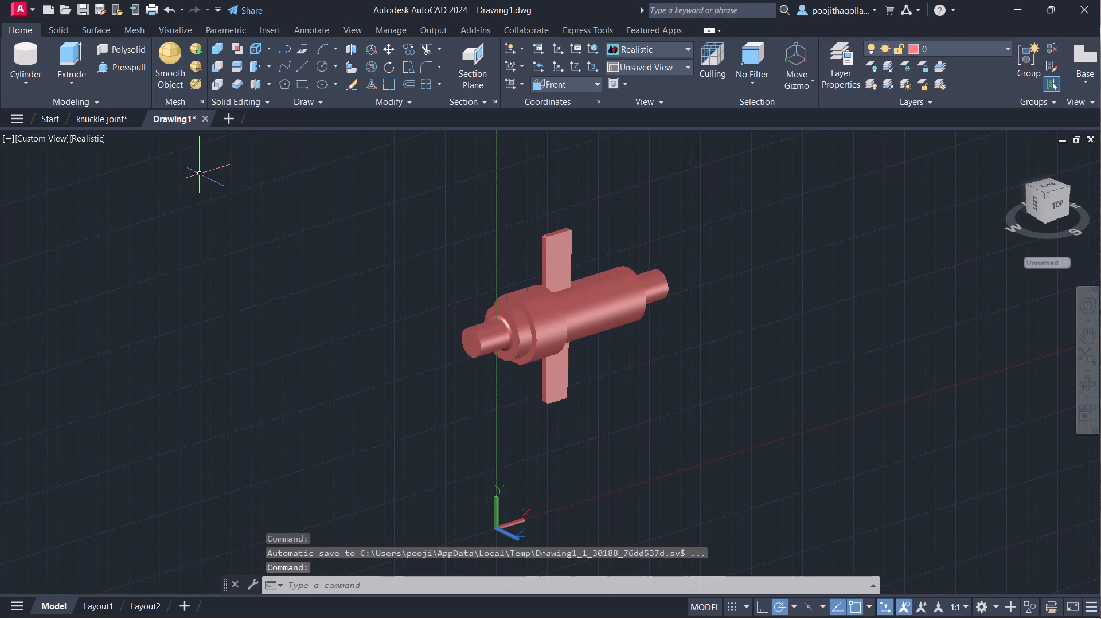
# Set the model's visual style to Shades of Gray.
pyautogui.click(85, 138)
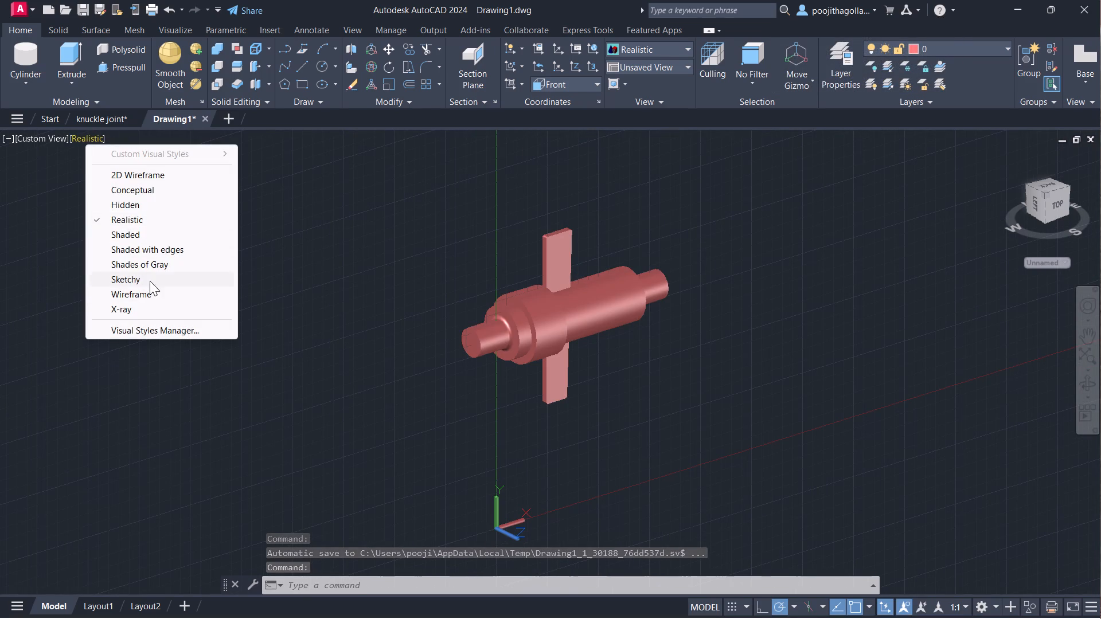
pyautogui.click(163, 264)
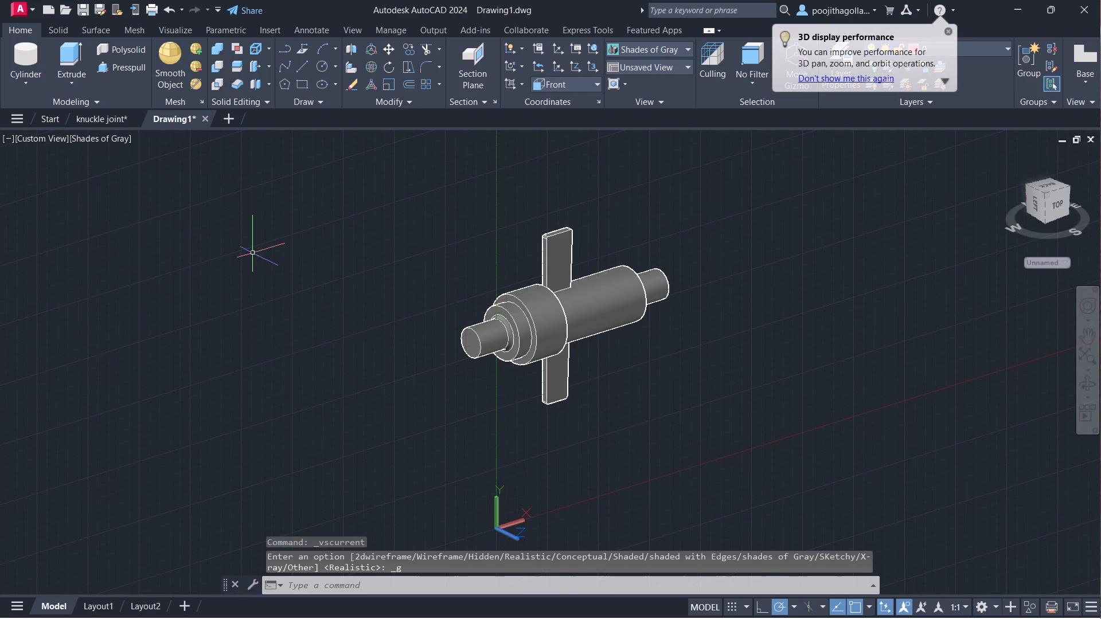
# Save the drawing in the CAD folder under the file name "cotter joint".
pyautogui.hotkey('ctrl', 's')
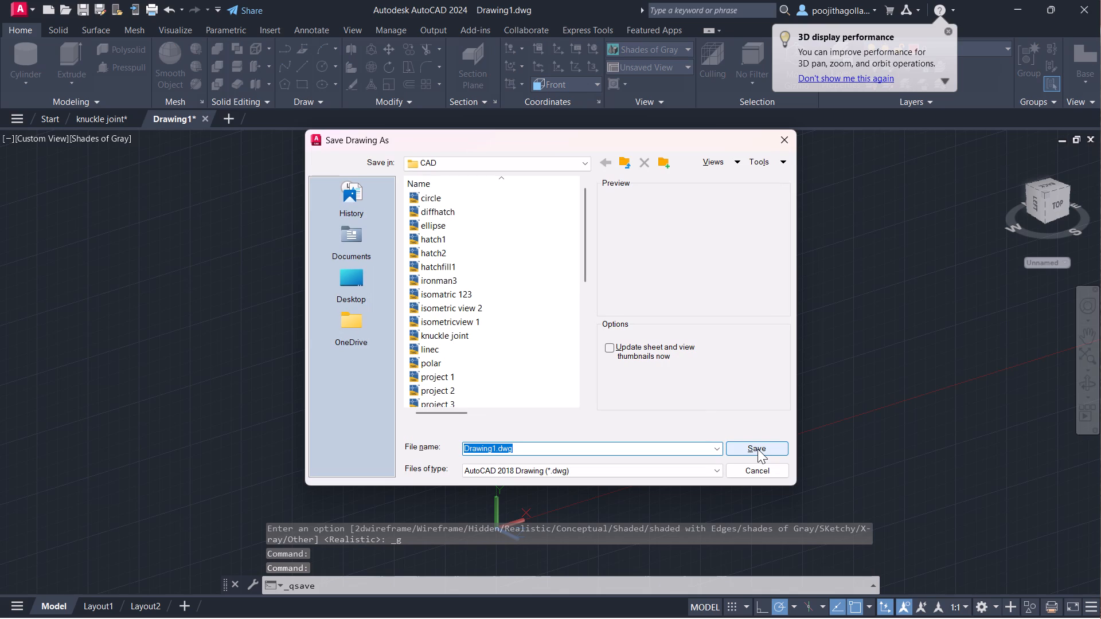
pyautogui.write('cotter k')
pyautogui.press('BackSpace')
pyautogui.write('joint')
pyautogui.press('Return')
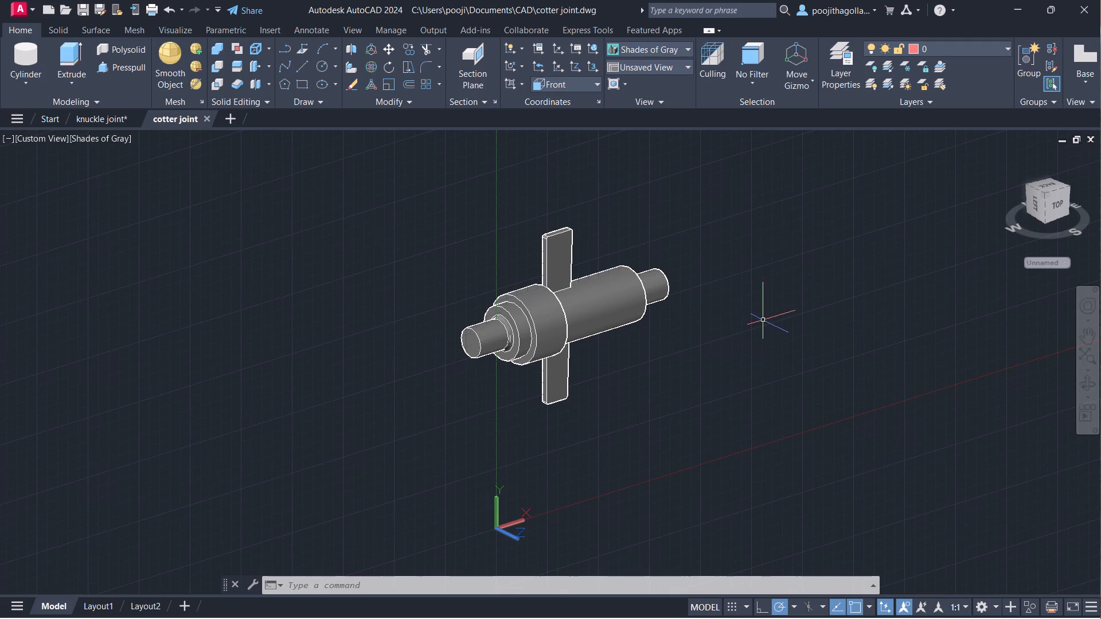
# Set the cotter joint model's visual style to Conceptual.
pyautogui.scroll(2, 573, 374)
pyautogui.moveTo(583, 366); pyautogui.dragTo(643, 411, button='middle')
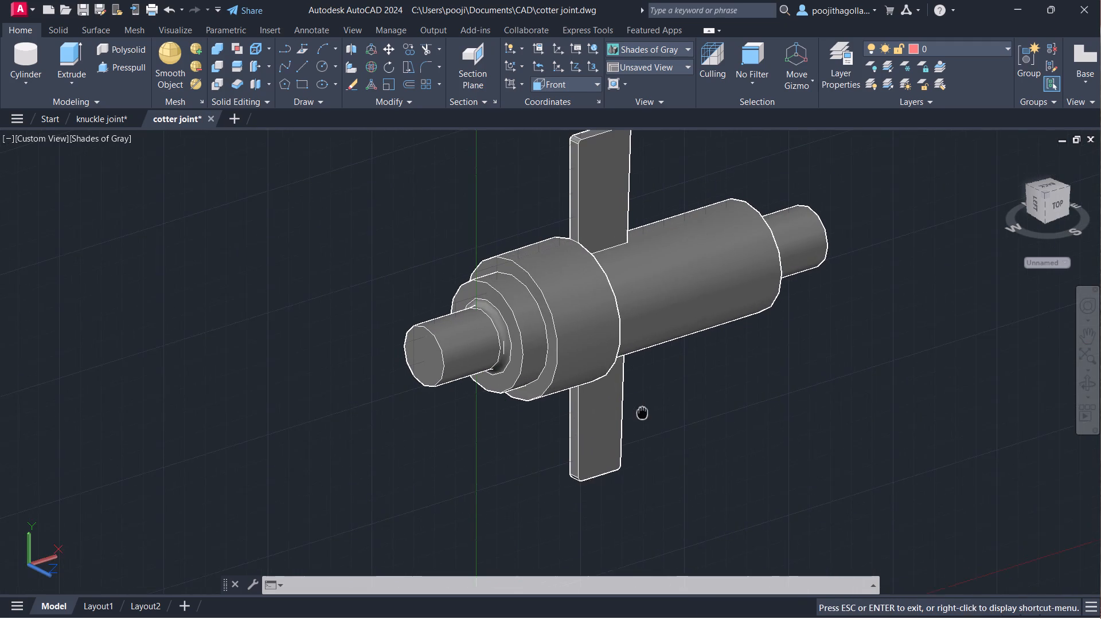
pyautogui.moveTo(643, 411); pyautogui.dragTo(655, 433, button='middle')
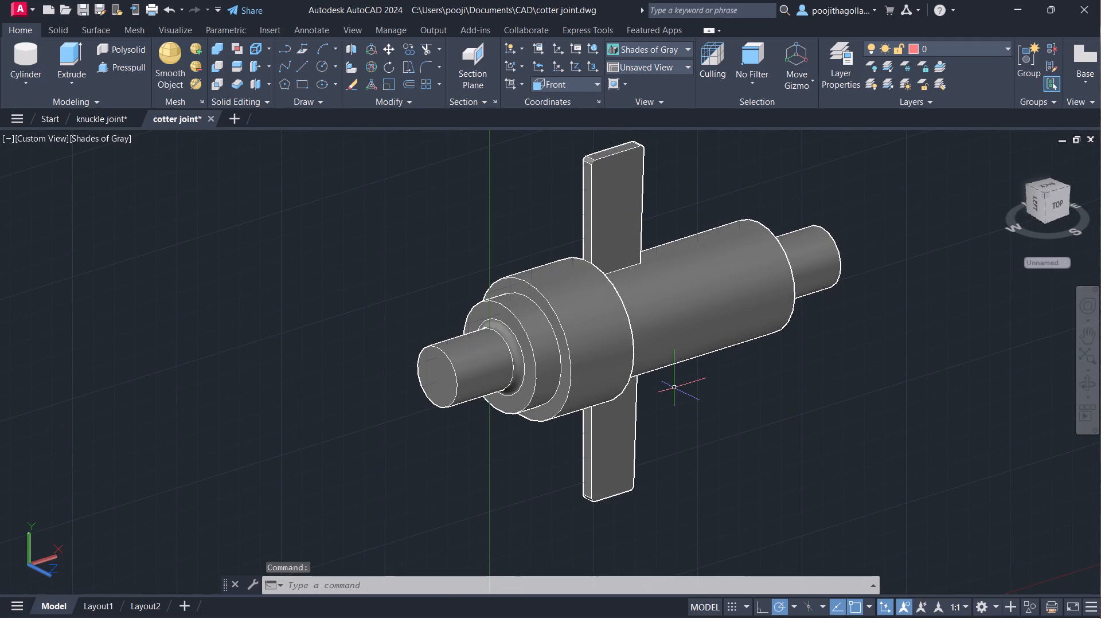
pyautogui.click(97, 135)
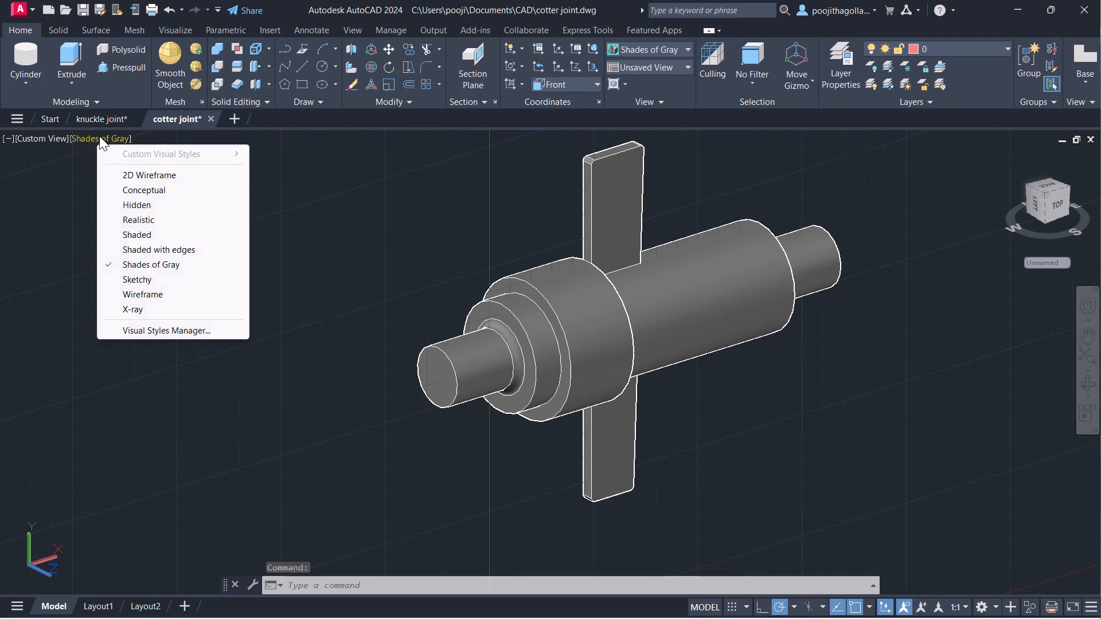
pyautogui.click(156, 193)
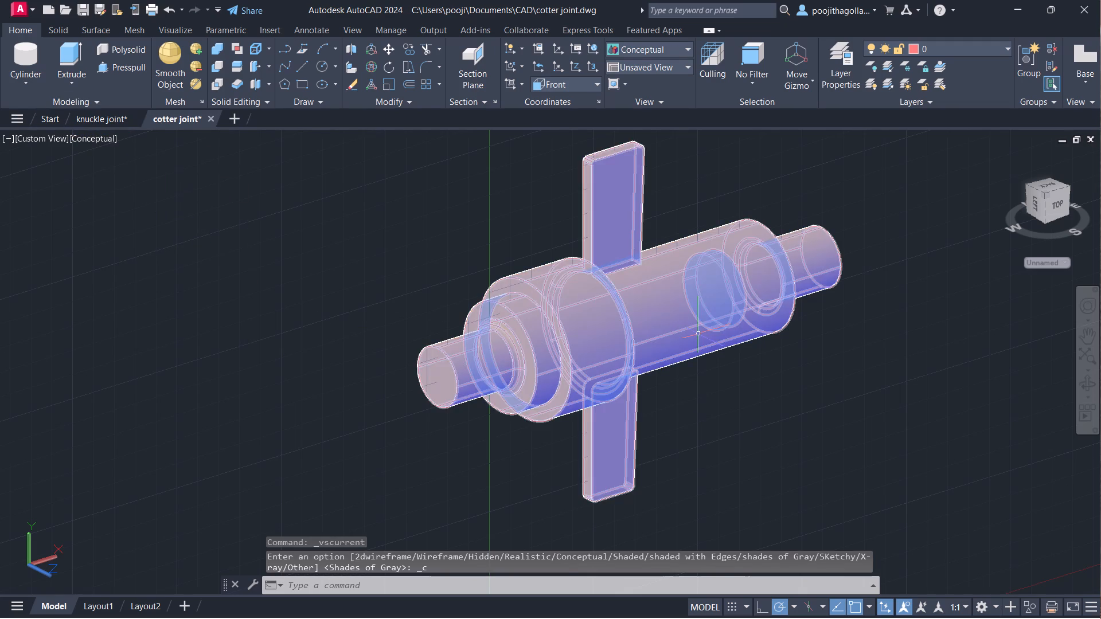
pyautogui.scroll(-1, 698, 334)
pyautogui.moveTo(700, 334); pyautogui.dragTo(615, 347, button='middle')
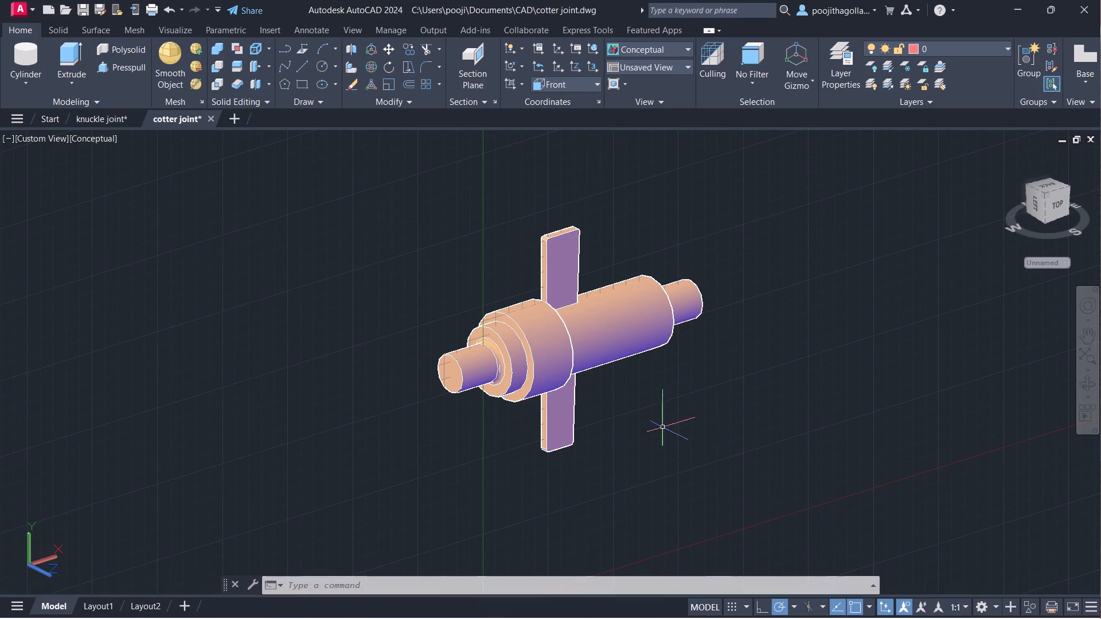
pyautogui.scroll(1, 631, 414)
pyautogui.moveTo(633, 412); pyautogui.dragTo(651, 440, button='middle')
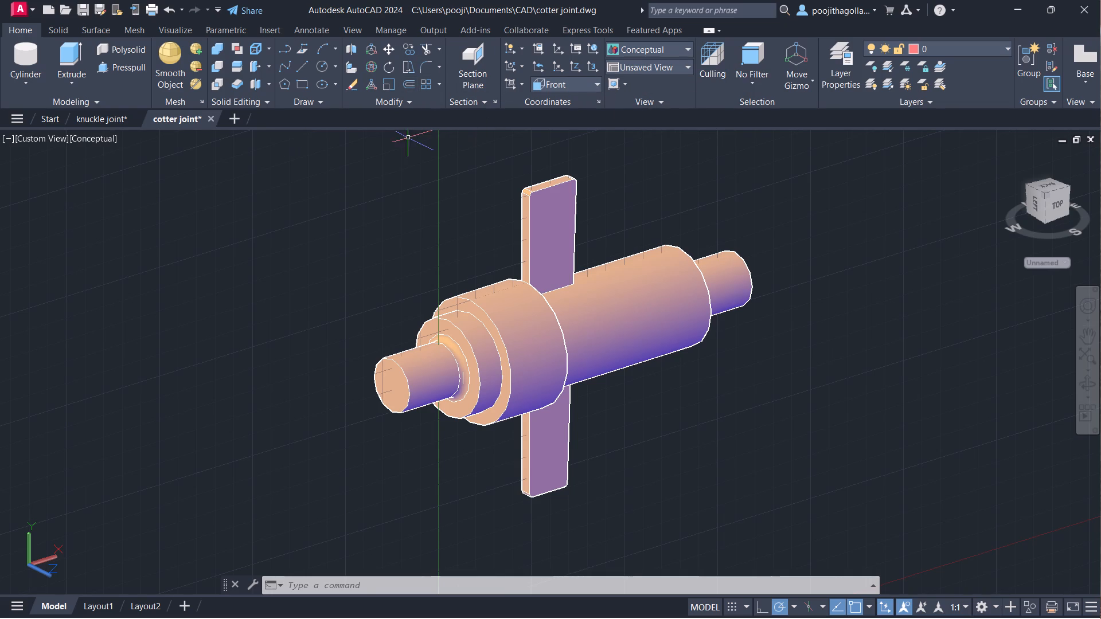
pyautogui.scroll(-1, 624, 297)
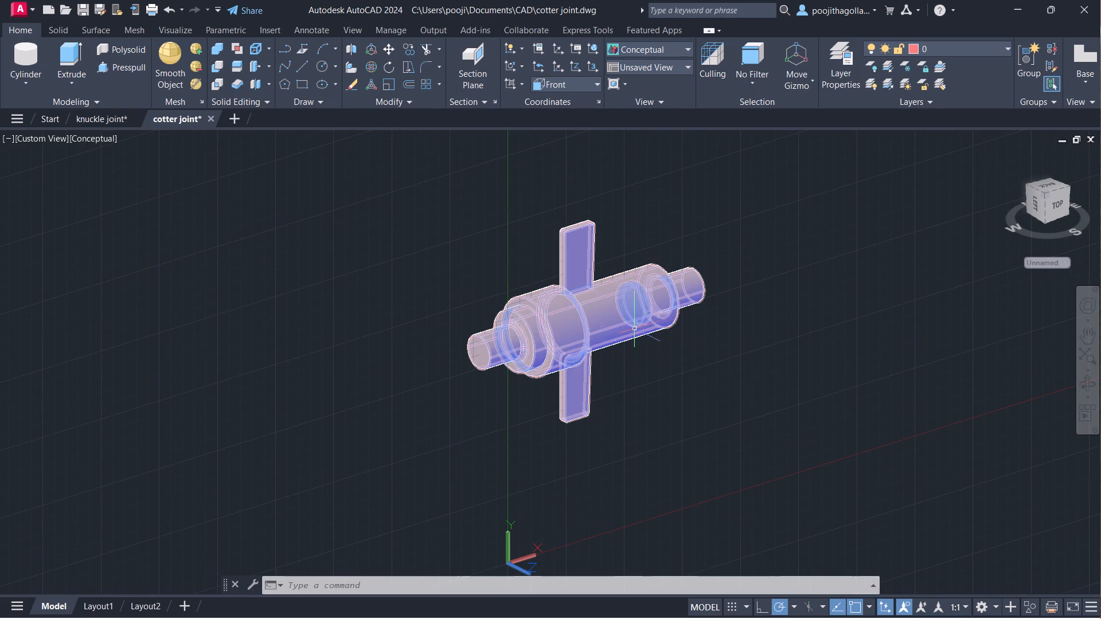
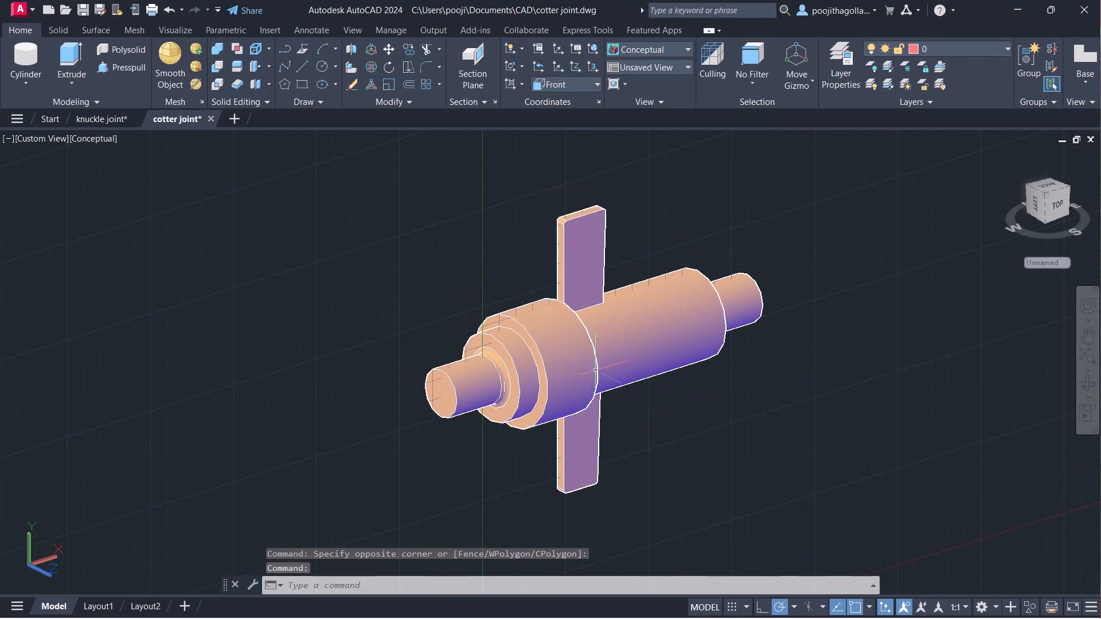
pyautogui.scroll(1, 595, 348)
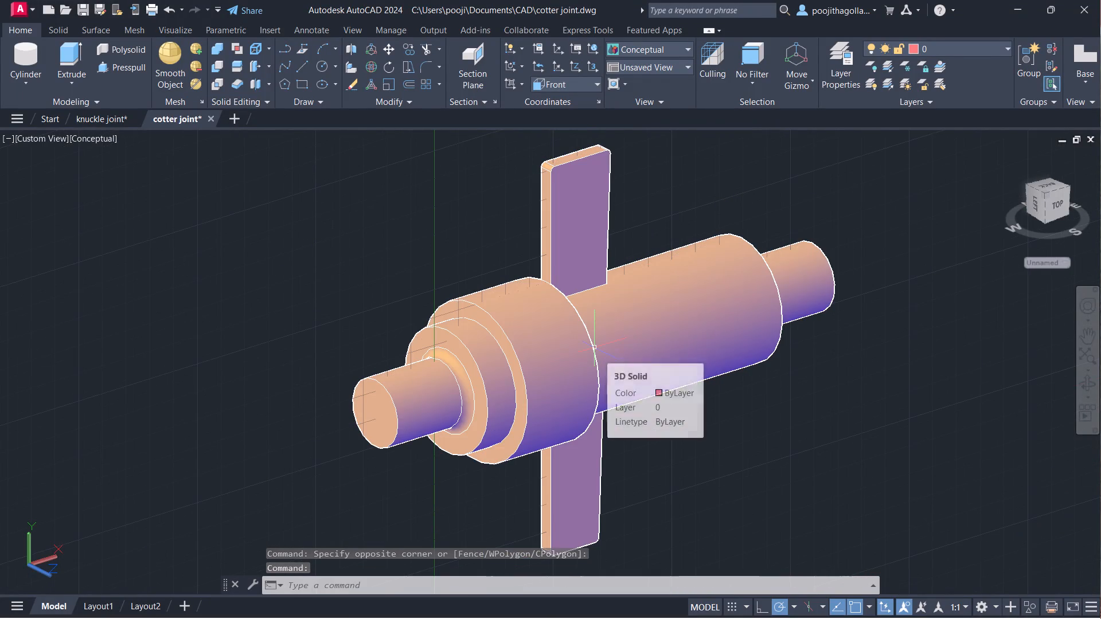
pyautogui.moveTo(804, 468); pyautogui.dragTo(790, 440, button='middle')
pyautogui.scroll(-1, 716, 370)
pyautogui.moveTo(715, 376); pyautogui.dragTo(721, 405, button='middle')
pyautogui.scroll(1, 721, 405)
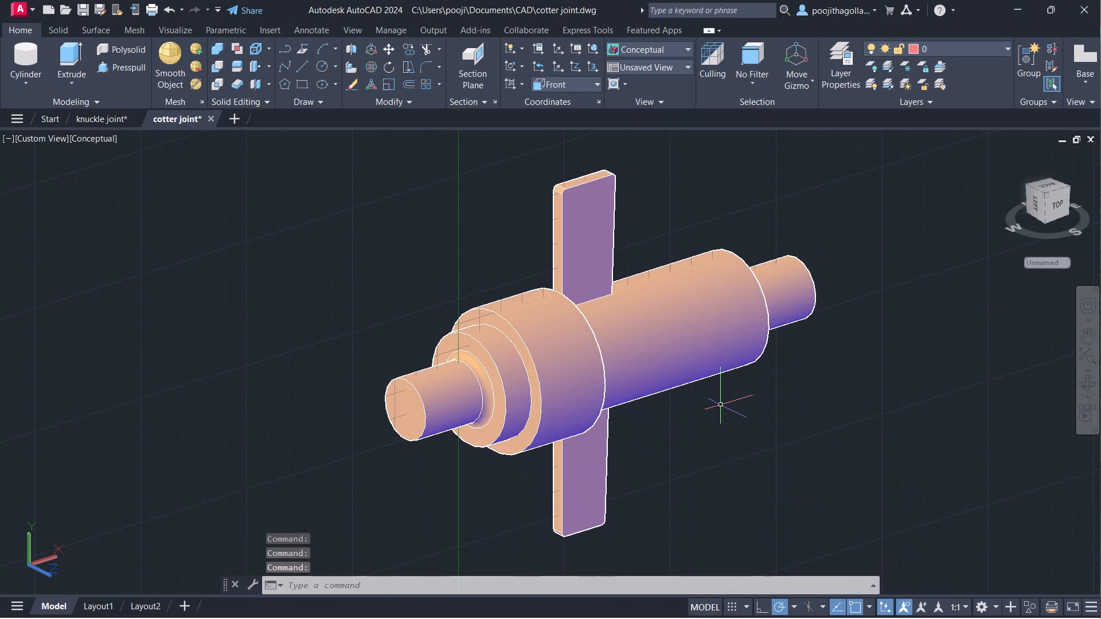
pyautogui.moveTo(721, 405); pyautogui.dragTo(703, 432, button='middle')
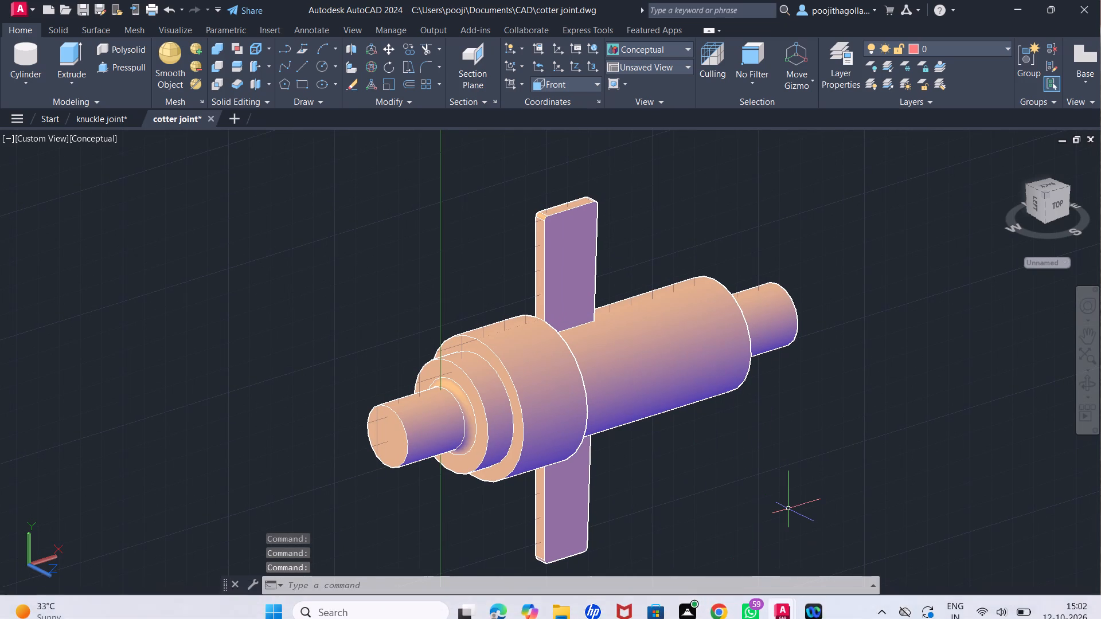
# Start a plot of the model using the AutoCAD PDF (High Quality Print).pc3 plotter, with the plot centered on the paper.
pyautogui.hotkey('ctrl', 'p')
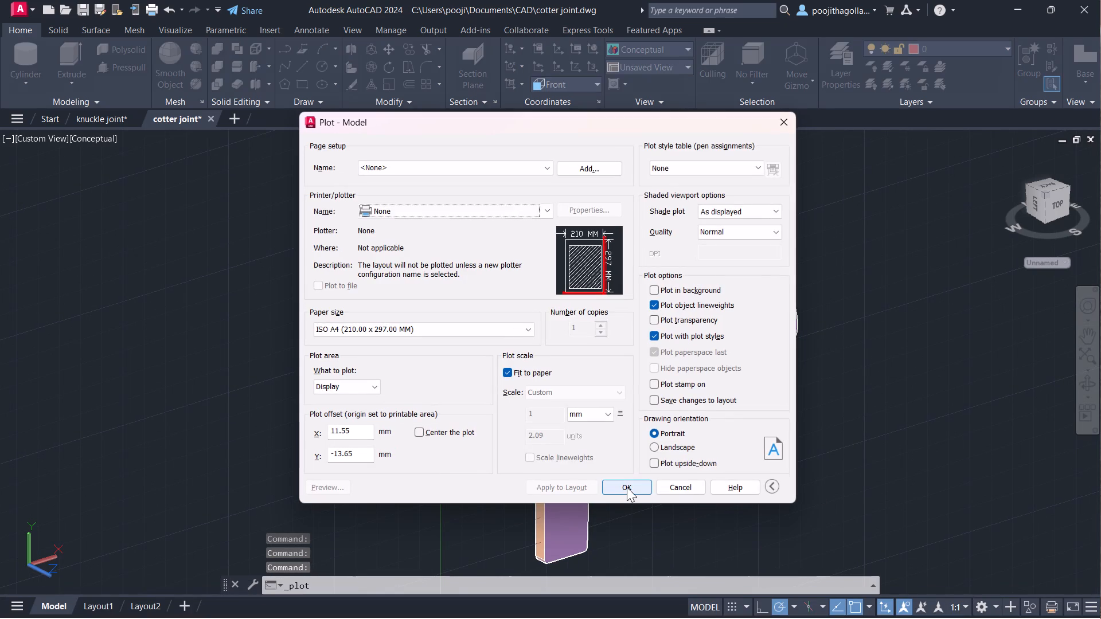
pyautogui.click(550, 210)
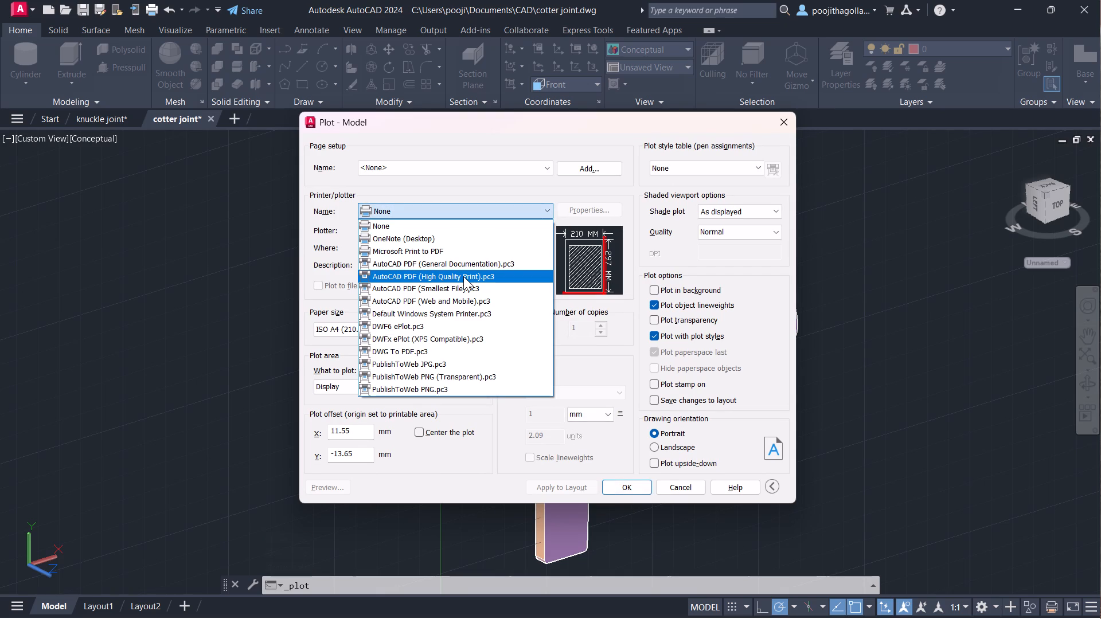
pyautogui.click(463, 276)
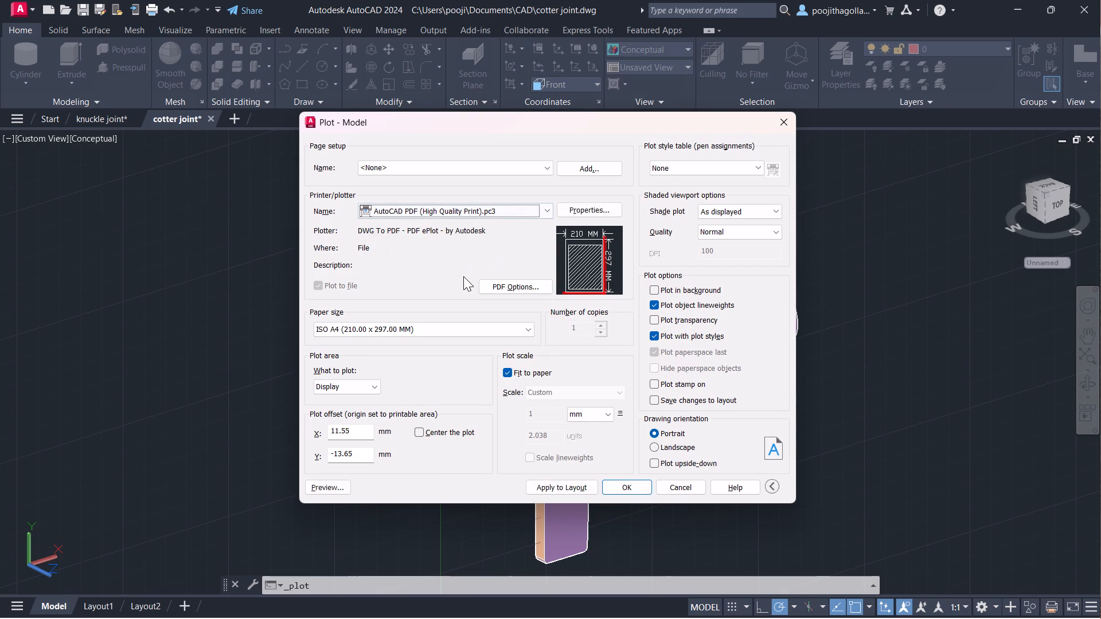
pyautogui.click(421, 429)
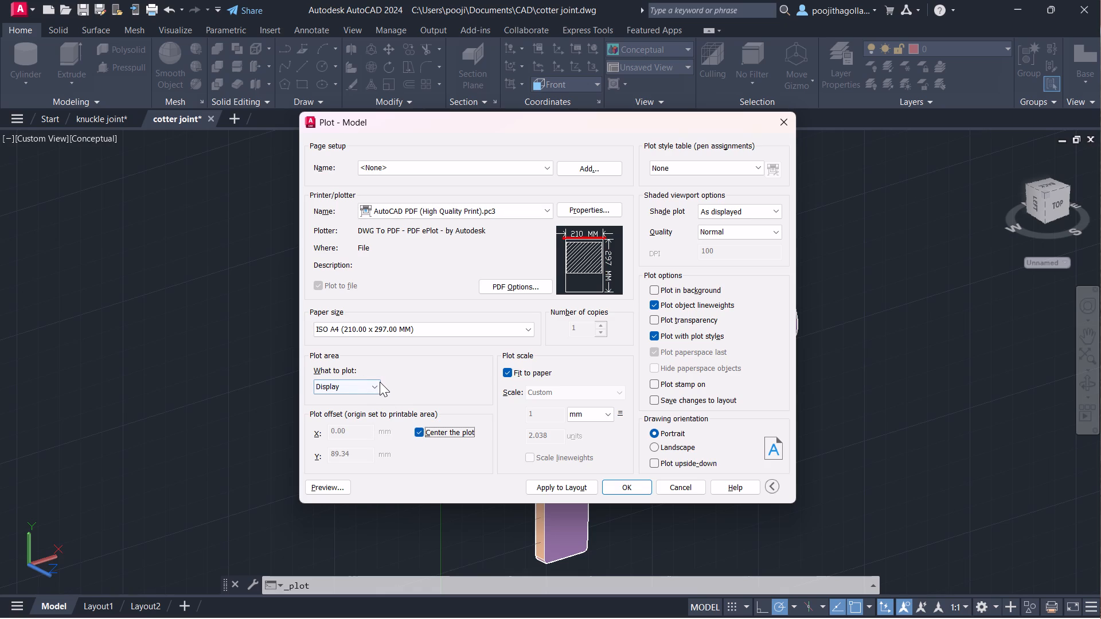
# Set the plot area to a window that encloses the whole cotter joint with a margin around it.
pyautogui.click(380, 382)
pyautogui.click(346, 425)
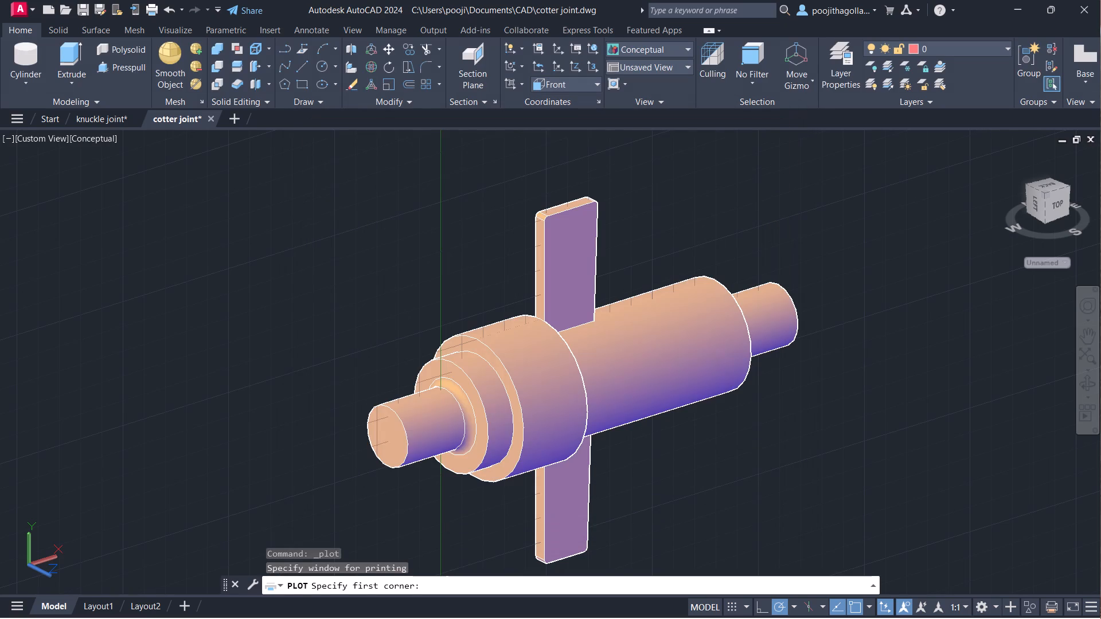
pyautogui.scroll(-1, 733, 229)
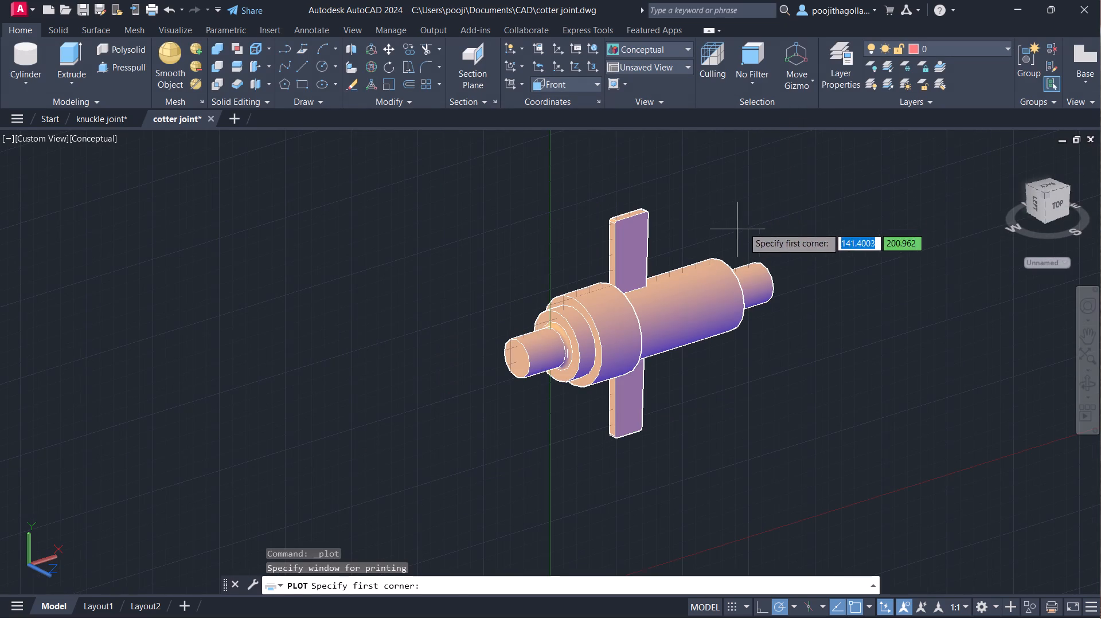
pyautogui.click(850, 165)
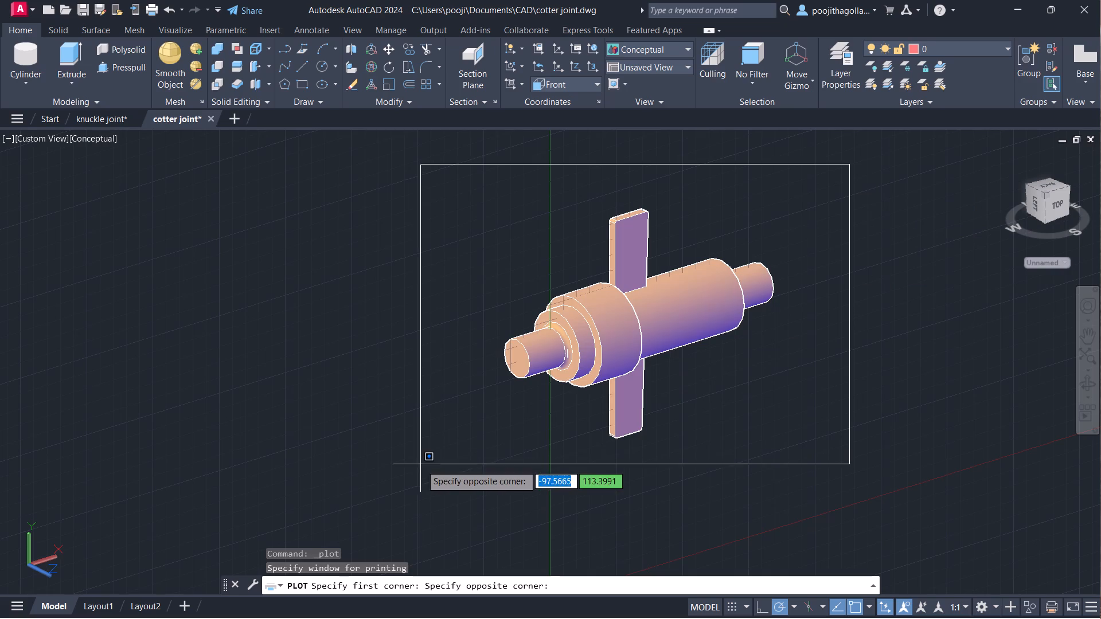
pyautogui.moveTo(421, 465); pyautogui.dragTo(627, 487)
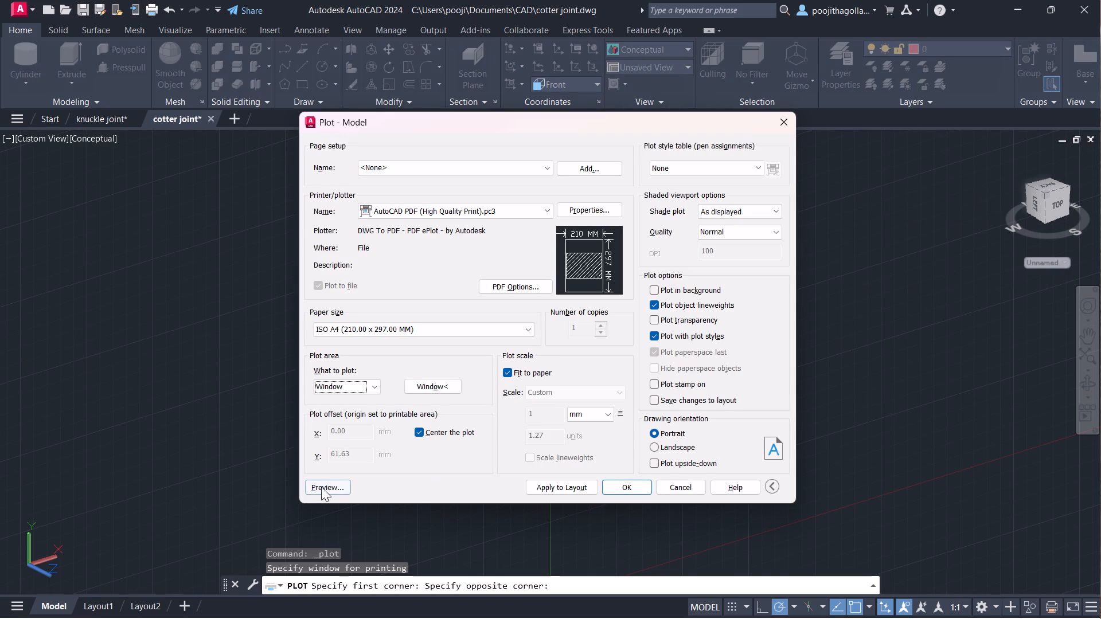
# Preview the plot, output it to the CAD folder as cotter joint-Model.pdf, and close the PDF viewer.
pyautogui.click(325, 481)
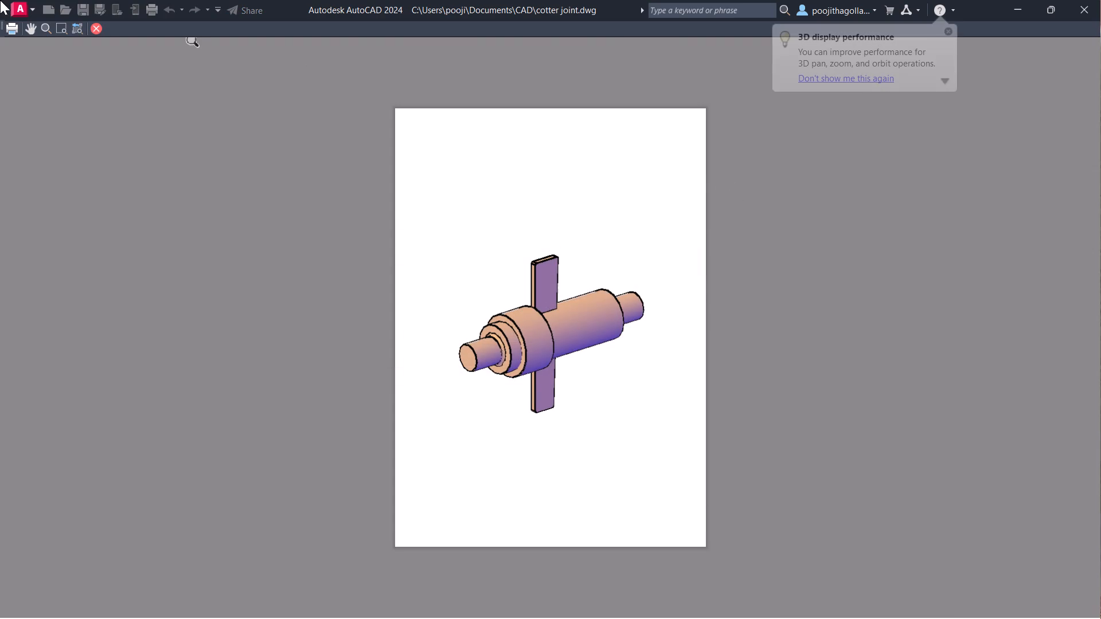
pyautogui.click(12, 29)
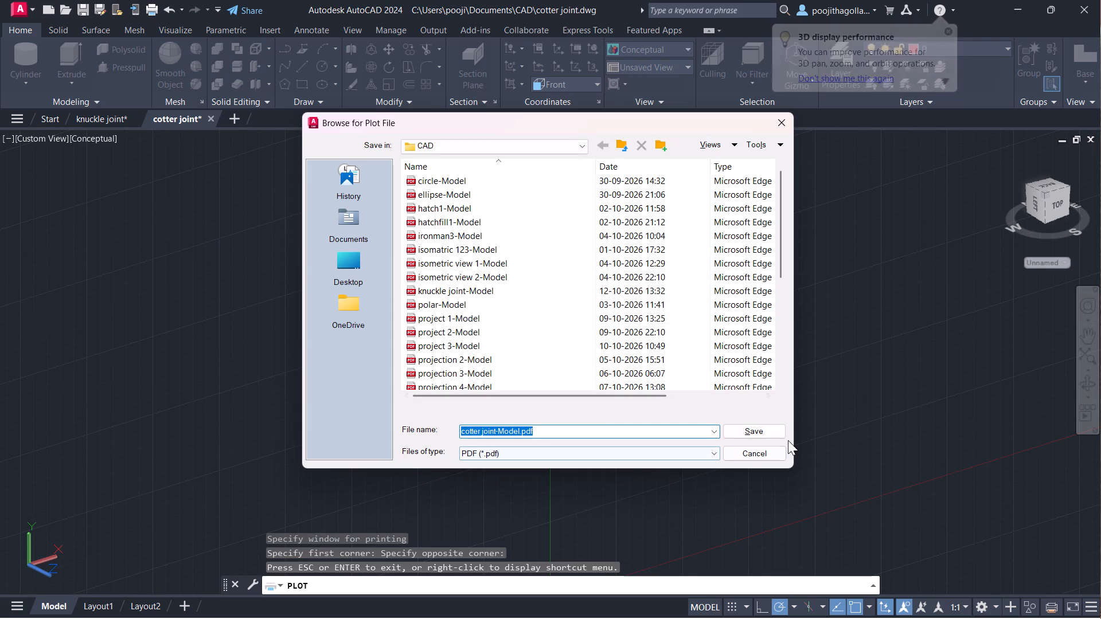
pyautogui.click(767, 432)
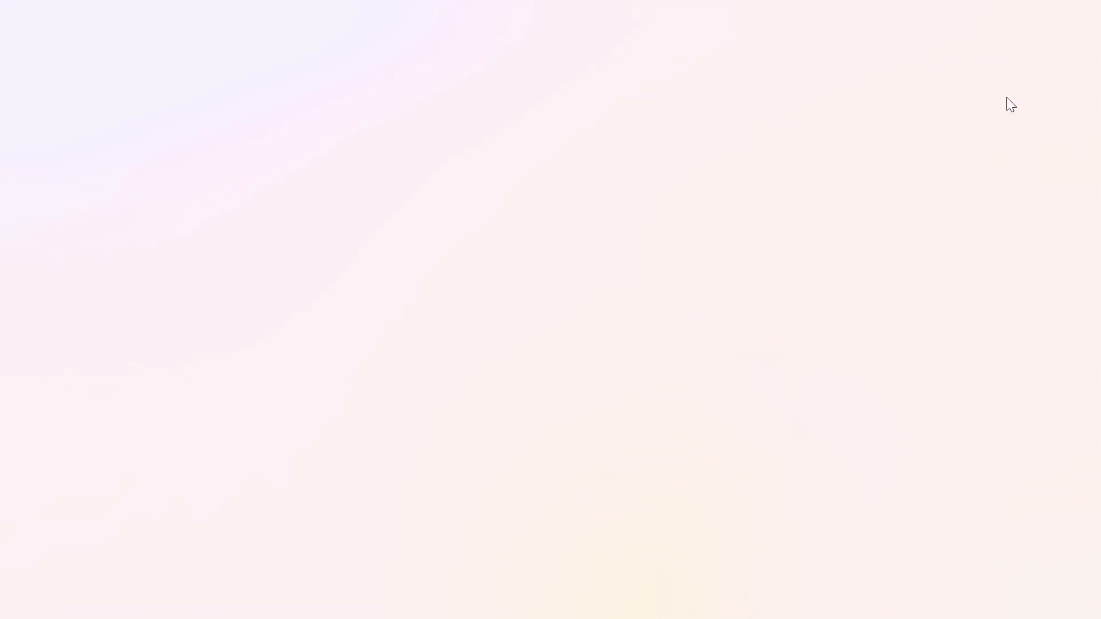
pyautogui.click(1092, 11)
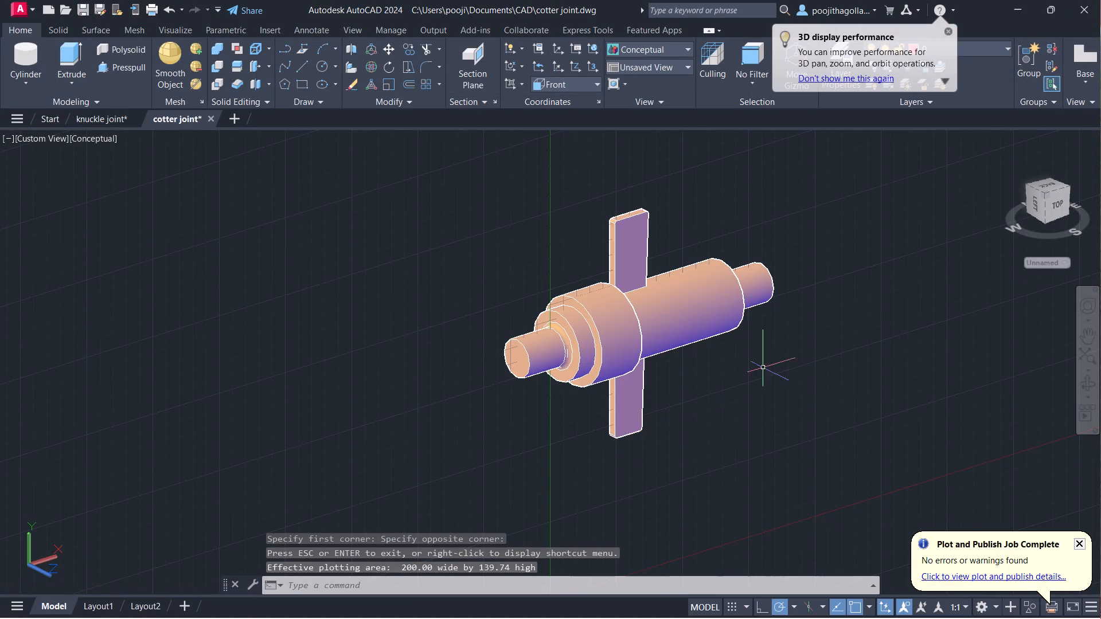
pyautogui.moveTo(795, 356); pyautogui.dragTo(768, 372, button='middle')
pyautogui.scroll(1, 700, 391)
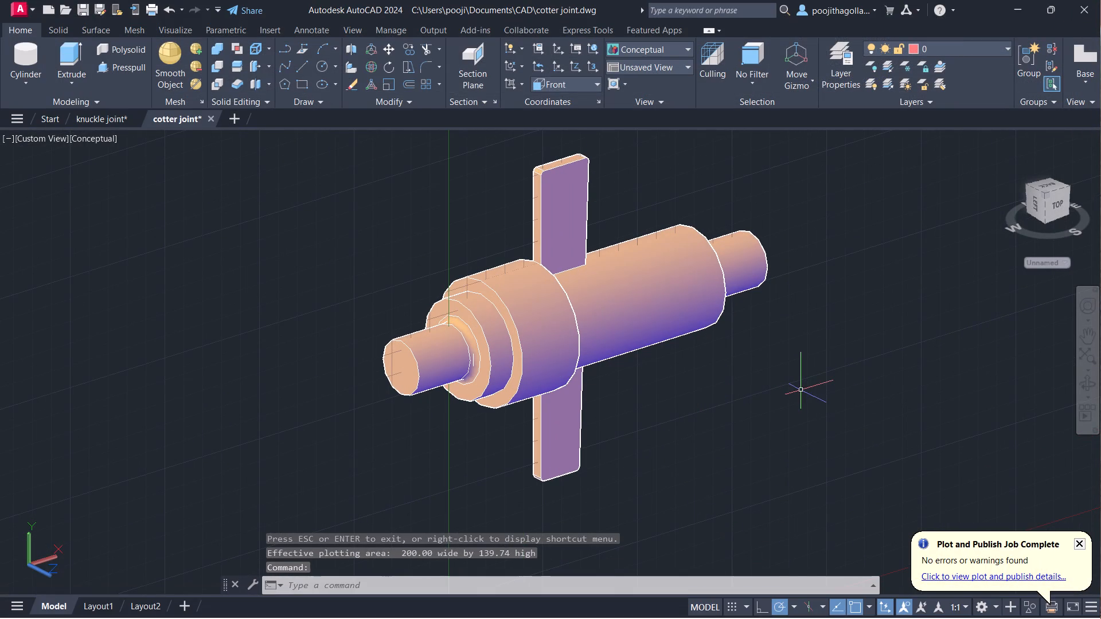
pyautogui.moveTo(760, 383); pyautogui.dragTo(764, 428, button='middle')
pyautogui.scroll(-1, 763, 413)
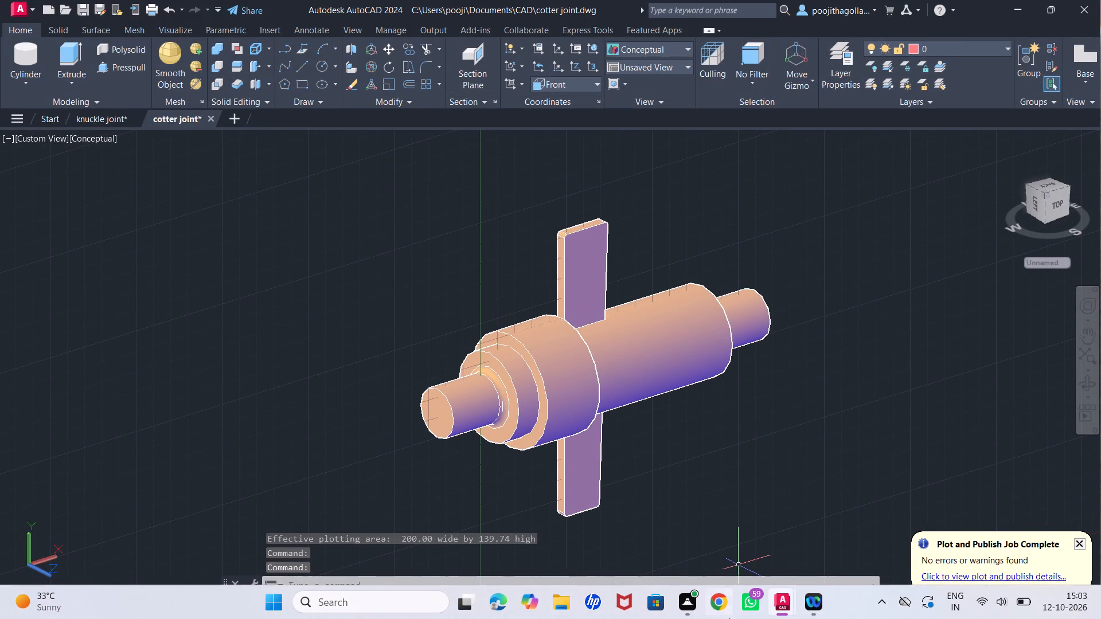
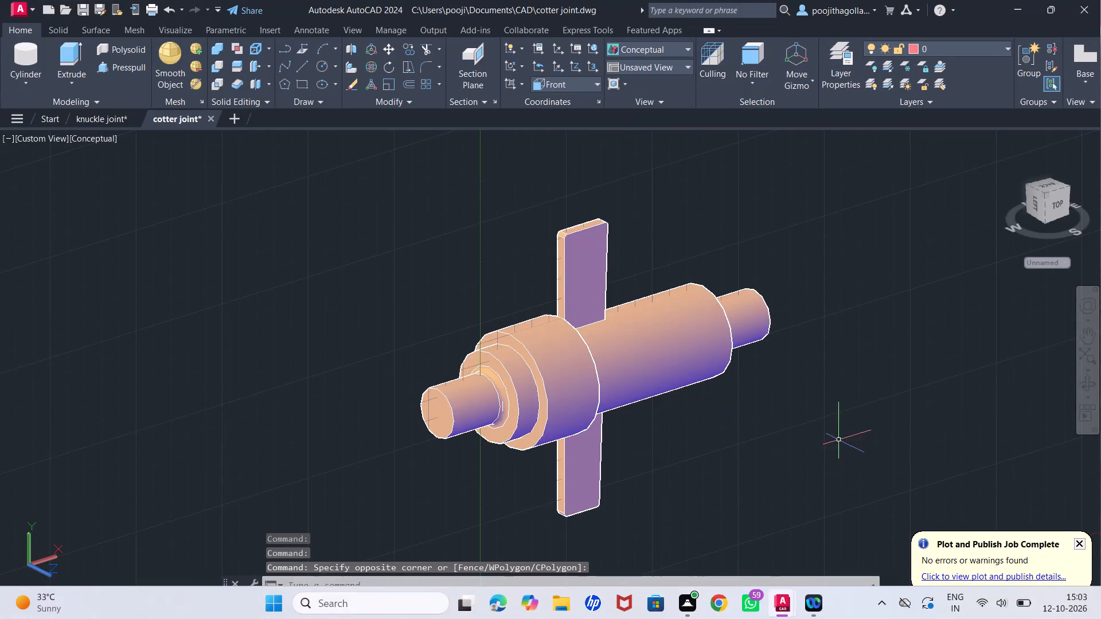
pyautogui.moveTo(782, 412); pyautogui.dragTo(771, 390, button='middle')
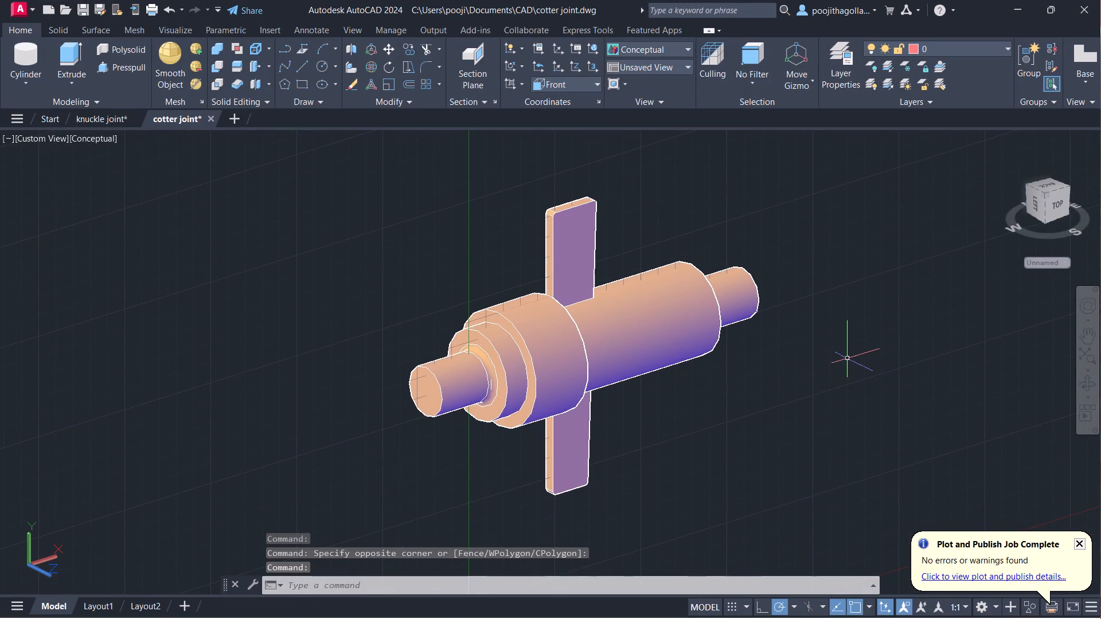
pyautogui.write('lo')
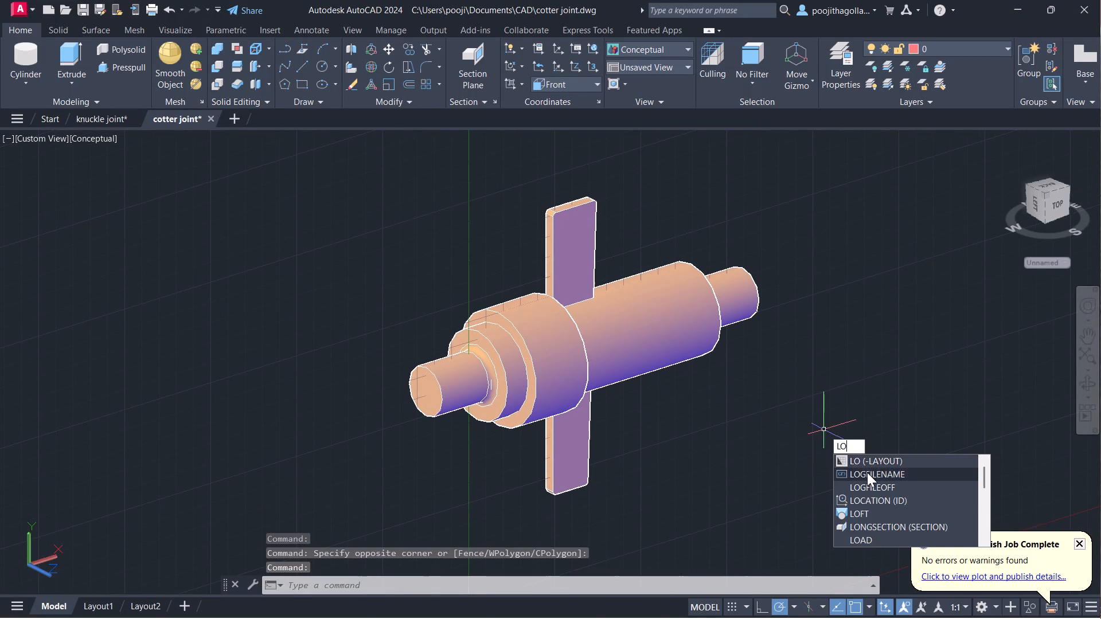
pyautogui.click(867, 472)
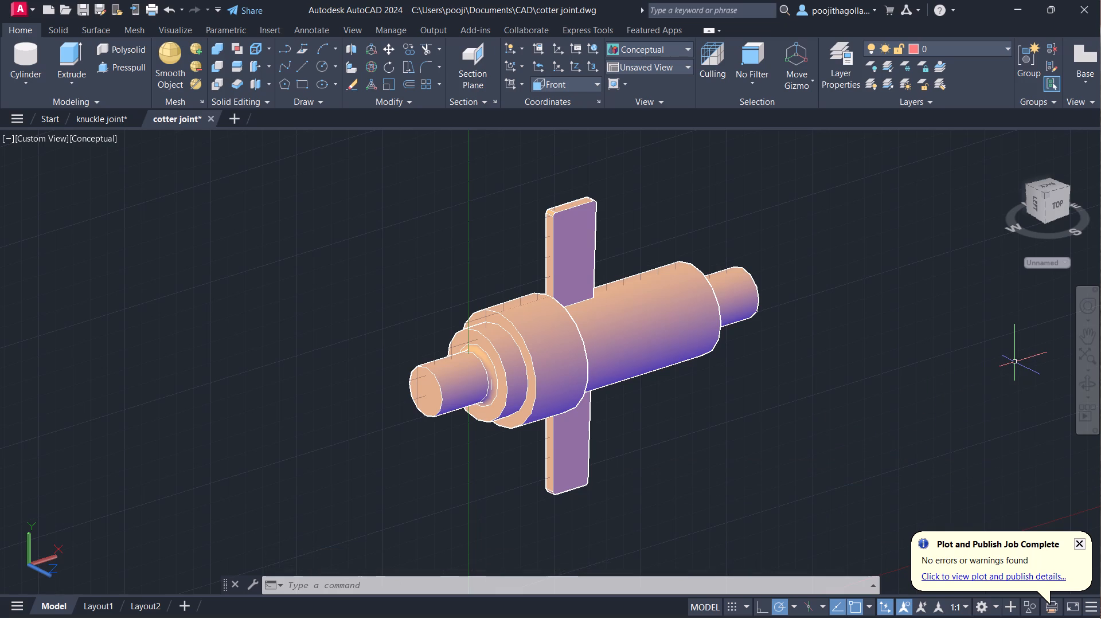
# Save the cotter joint drawing.
pyautogui.hotkey('ctrl', 's')
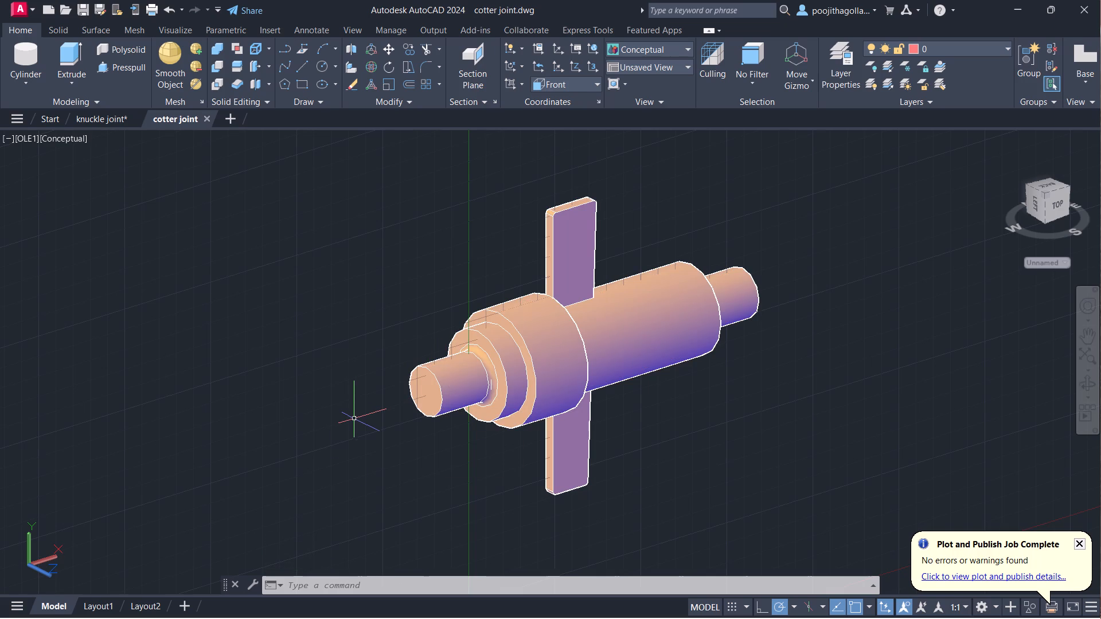
# Examine the finished cotter joint in 3D from both rod ends and the side, including the collars, fillets and cotter.
pyautogui.moveTo(634, 361); pyautogui.dragTo(595, 365, button='middle')
pyautogui.scroll(2, 482, 365)
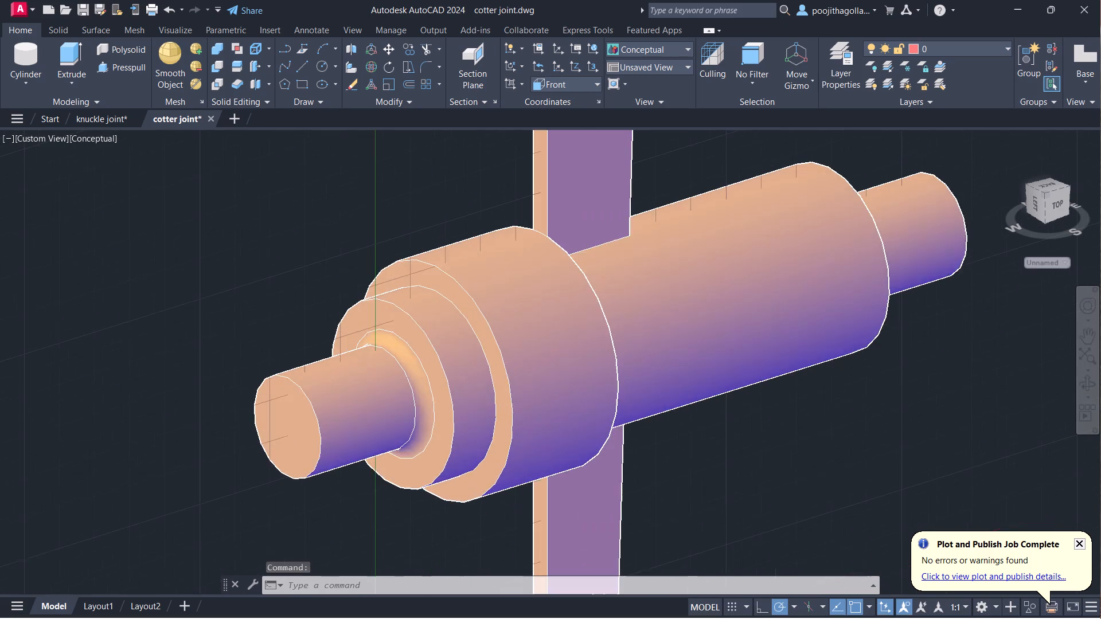
pyautogui.scroll(-1, 659, 395)
pyautogui.moveTo(677, 386); pyautogui.dragTo(557, 385, button='middle')
pyautogui.scroll(-1, 553, 386)
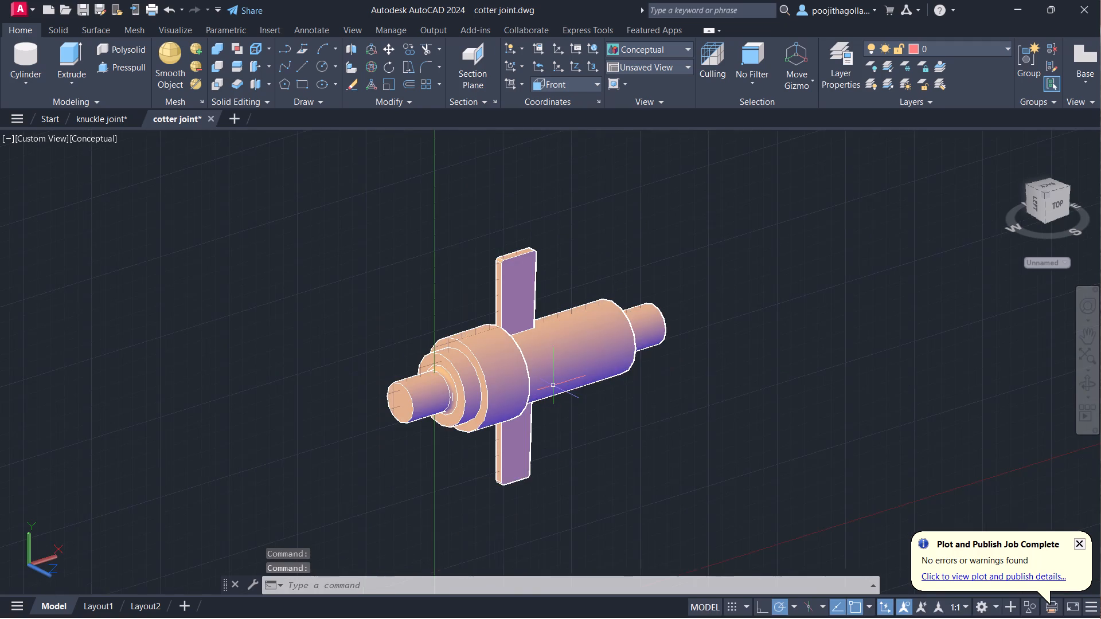
pyautogui.moveTo(553, 386); pyautogui.dragTo(595, 361, button='middle')
pyautogui.scroll(1, 589, 363)
pyautogui.moveTo(591, 362); pyautogui.dragTo(584, 366, button='middle')
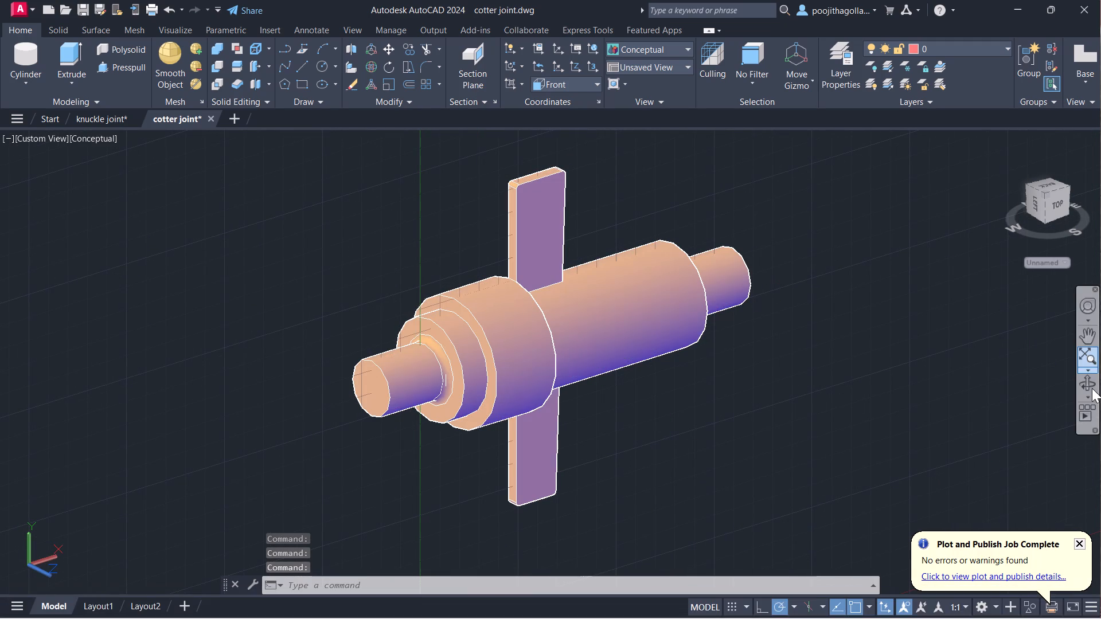
pyautogui.click(1092, 387)
pyautogui.moveTo(930, 303); pyautogui.dragTo(654, 281)
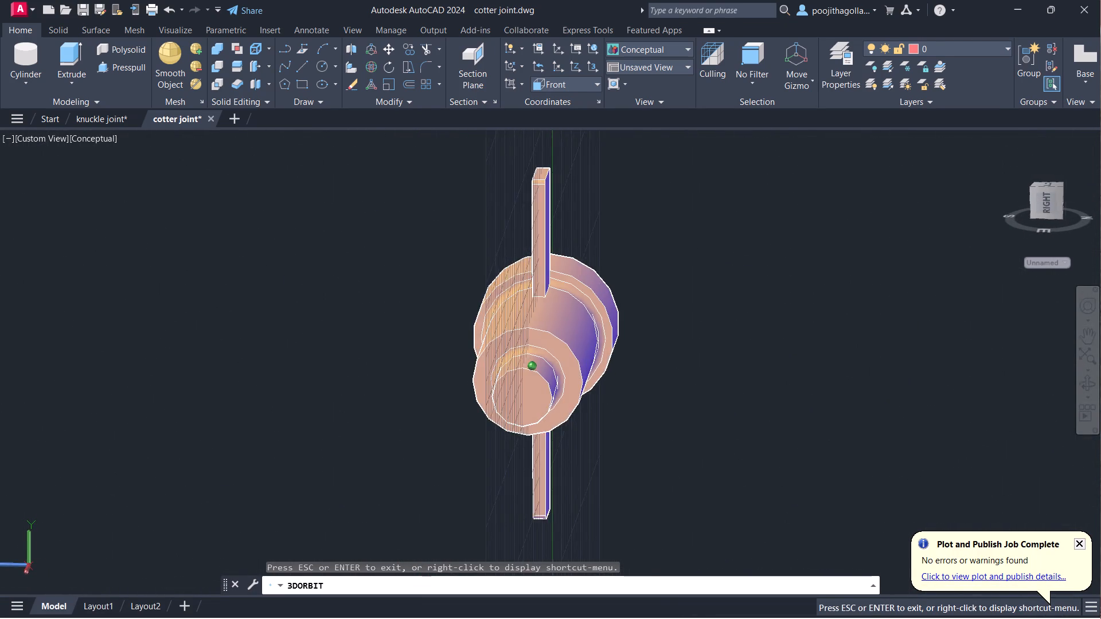
pyautogui.moveTo(654, 281); pyautogui.dragTo(627, 271)
pyautogui.scroll(4, 435, 389)
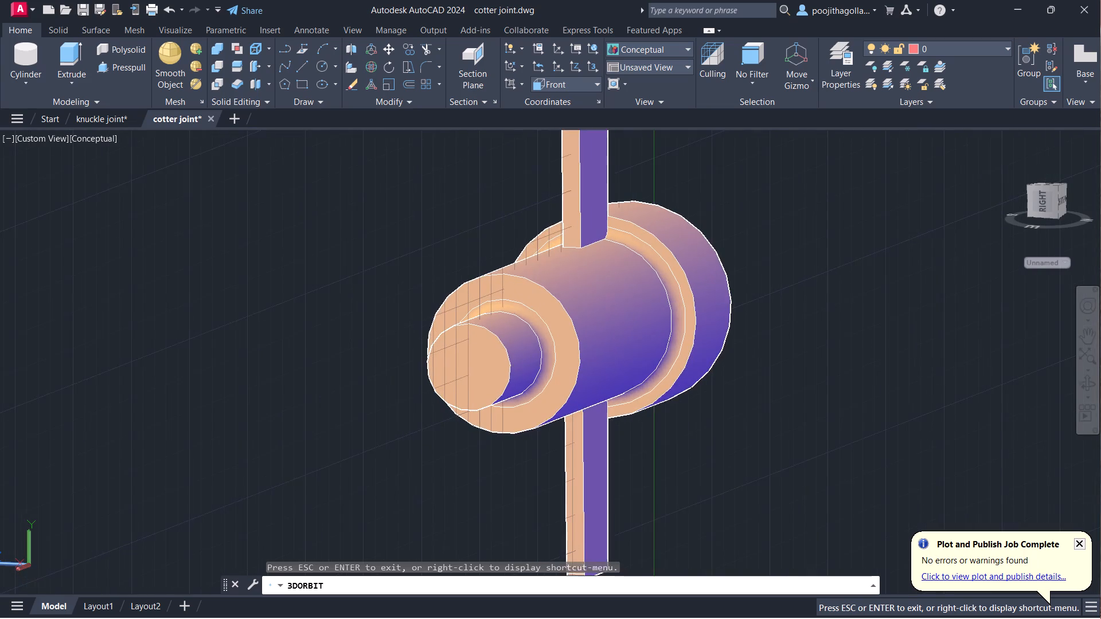
pyautogui.scroll(2, 466, 367)
pyautogui.moveTo(563, 367); pyautogui.dragTo(580, 365)
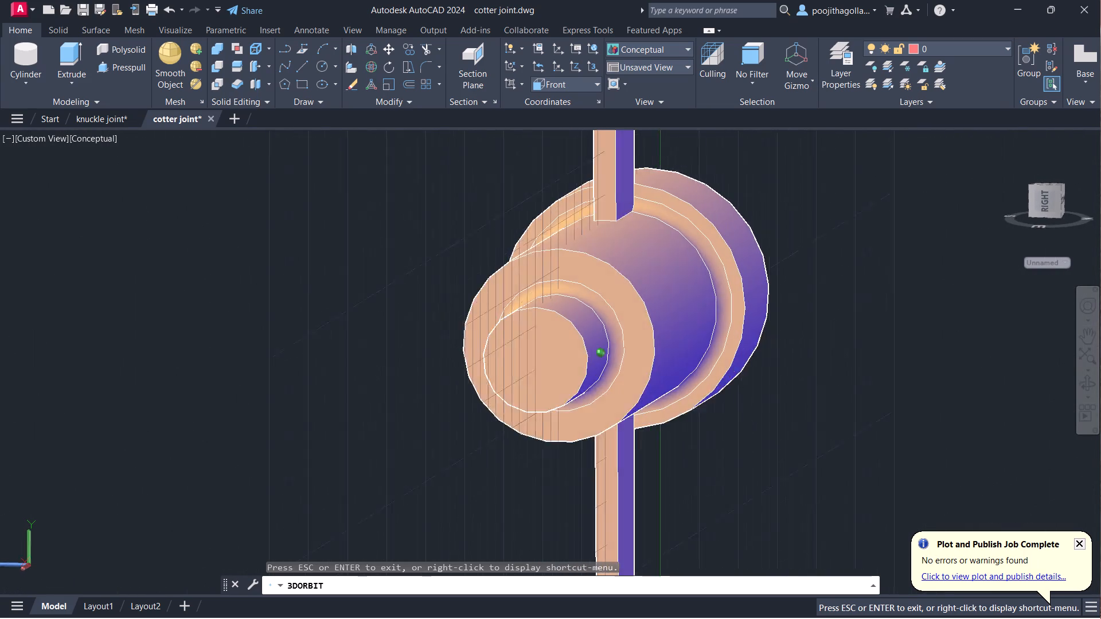
pyautogui.moveTo(580, 365); pyautogui.dragTo(571, 362)
pyautogui.scroll(8, 571, 361)
pyautogui.moveTo(614, 316); pyautogui.dragTo(602, 352, button='middle')
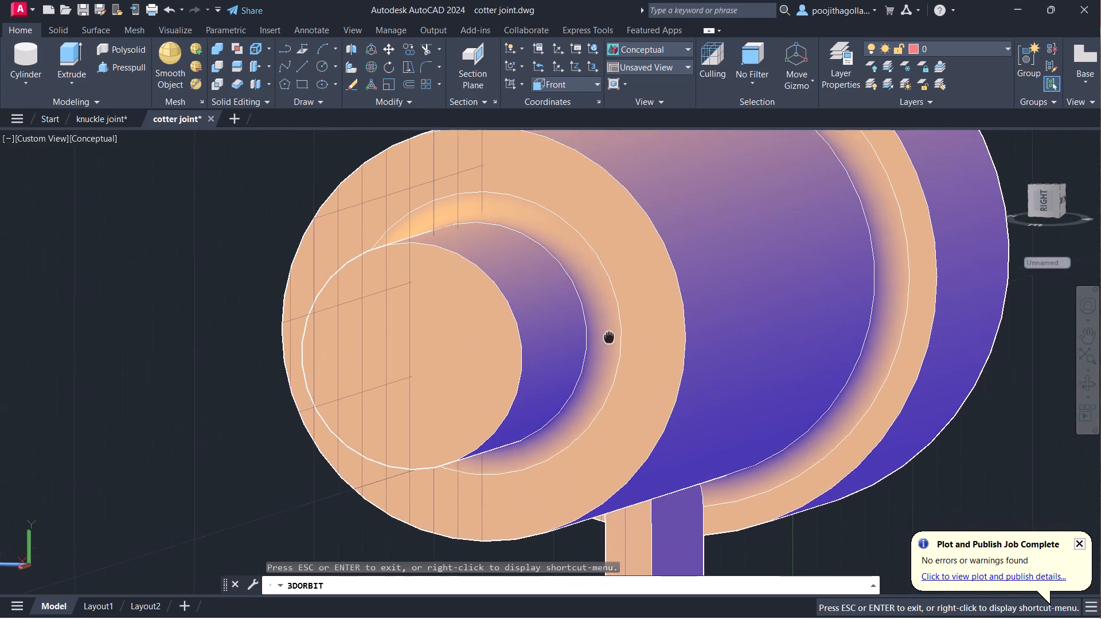
pyautogui.moveTo(602, 352); pyautogui.dragTo(600, 355, button='middle')
pyautogui.scroll(3, 568, 367)
pyautogui.moveTo(363, 357); pyautogui.dragTo(589, 359)
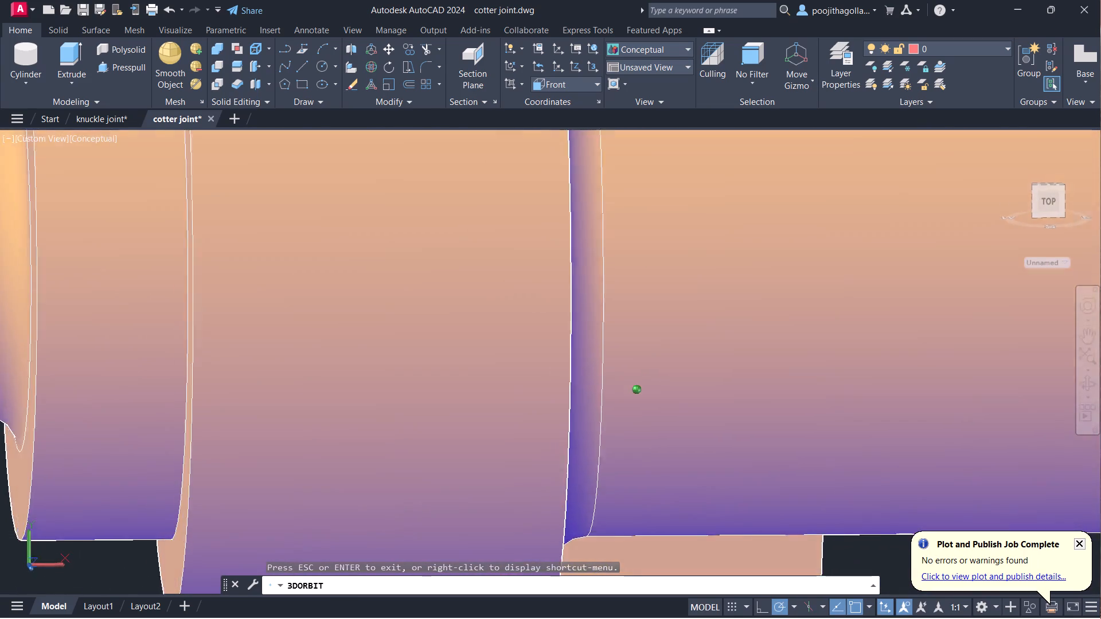
pyautogui.moveTo(589, 359); pyautogui.dragTo(618, 350)
pyautogui.scroll(-12, 372, 361)
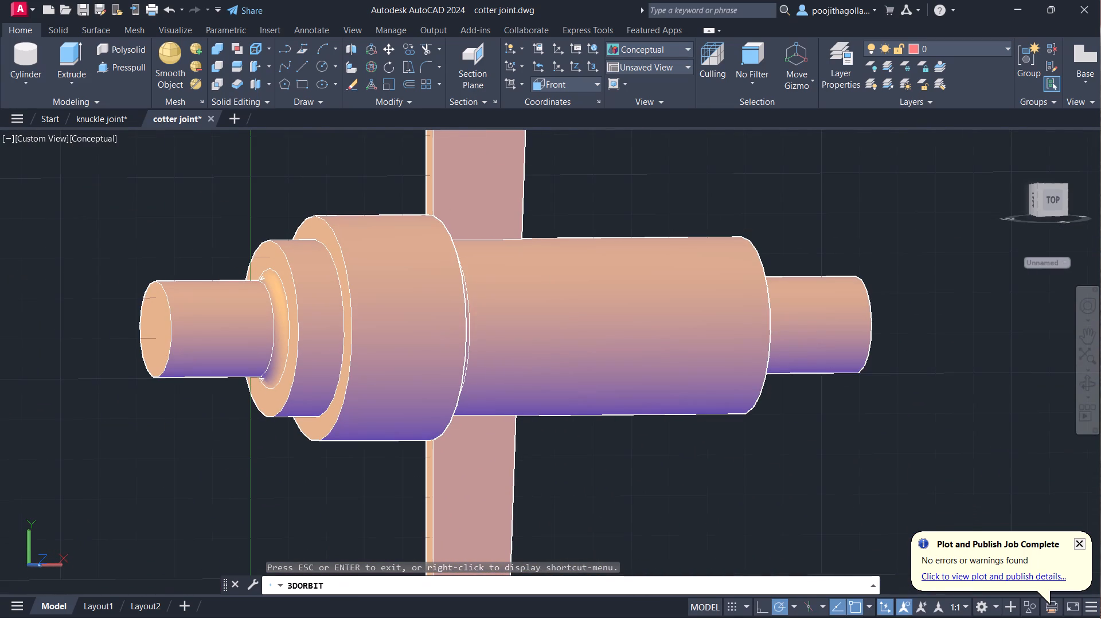
pyautogui.click(378, 340)
pyautogui.moveTo(378, 340); pyautogui.dragTo(443, 373)
pyautogui.moveTo(388, 348); pyautogui.dragTo(445, 393, button='middle')
pyautogui.scroll(-1, 388, 348)
pyautogui.scroll(-3, 462, 381)
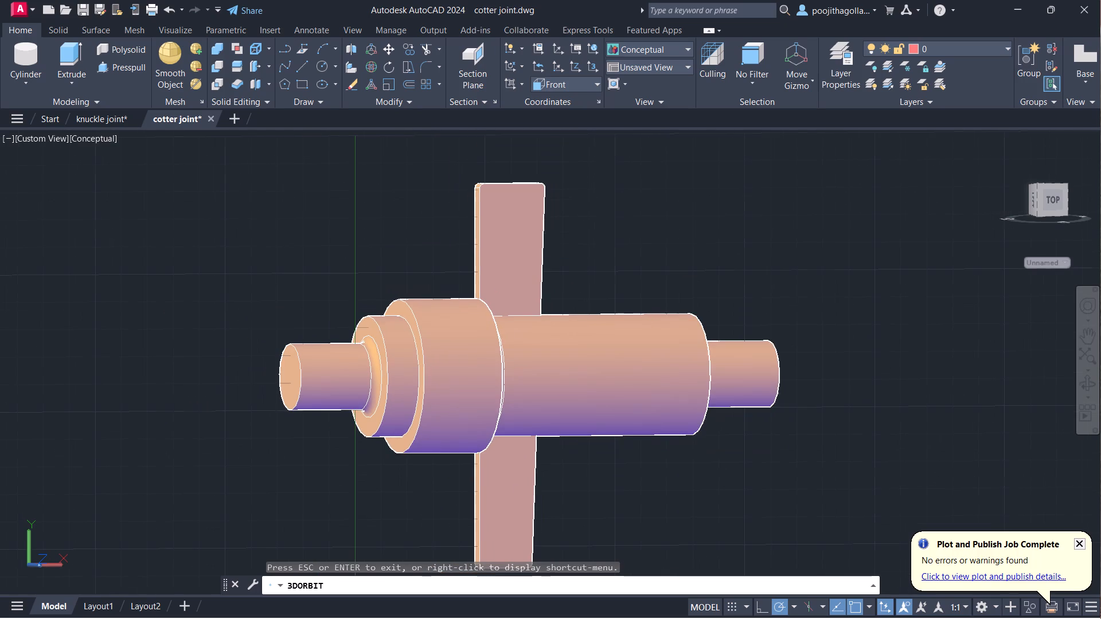
pyautogui.moveTo(807, 373); pyautogui.dragTo(840, 335)
pyautogui.scroll(-1, 411, 345)
pyautogui.moveTo(411, 352); pyautogui.dragTo(413, 397, button='middle')
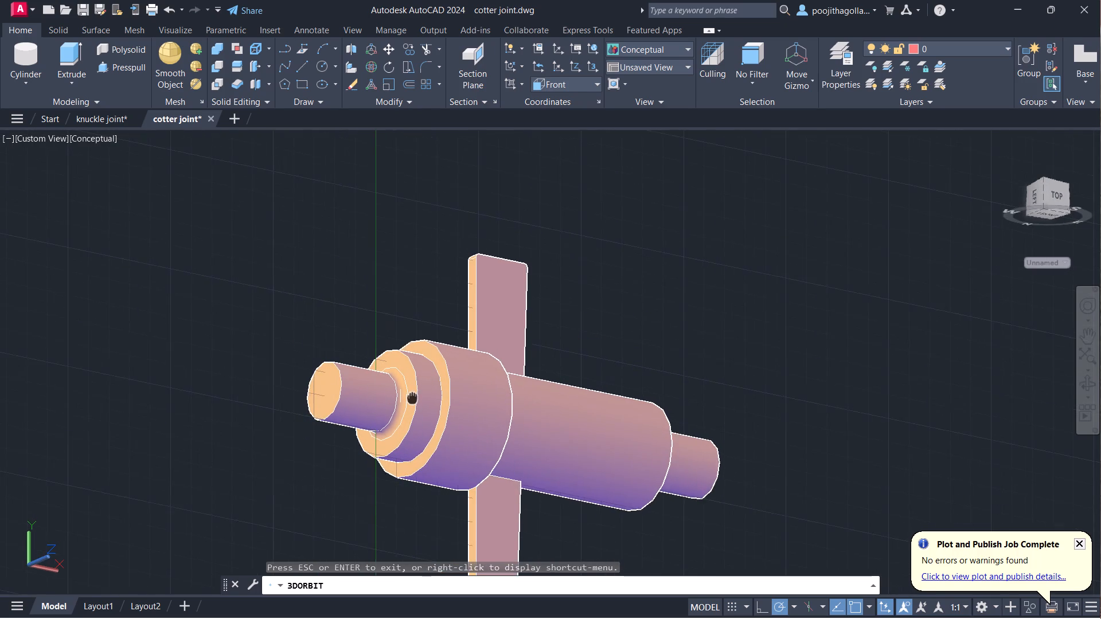
pyautogui.moveTo(413, 397); pyautogui.dragTo(439, 325, button='middle')
pyautogui.moveTo(451, 319); pyautogui.dragTo(465, 412)
pyautogui.scroll(1, 471, 374)
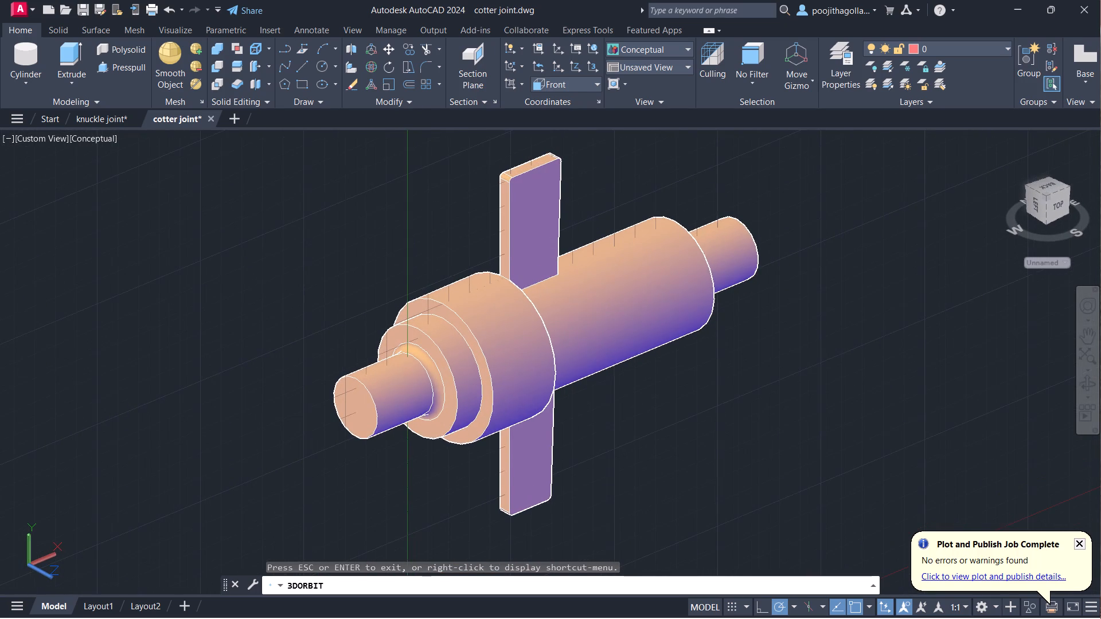
pyautogui.moveTo(471, 374); pyautogui.dragTo(489, 395, button='middle')
pyautogui.scroll(-1, 532, 368)
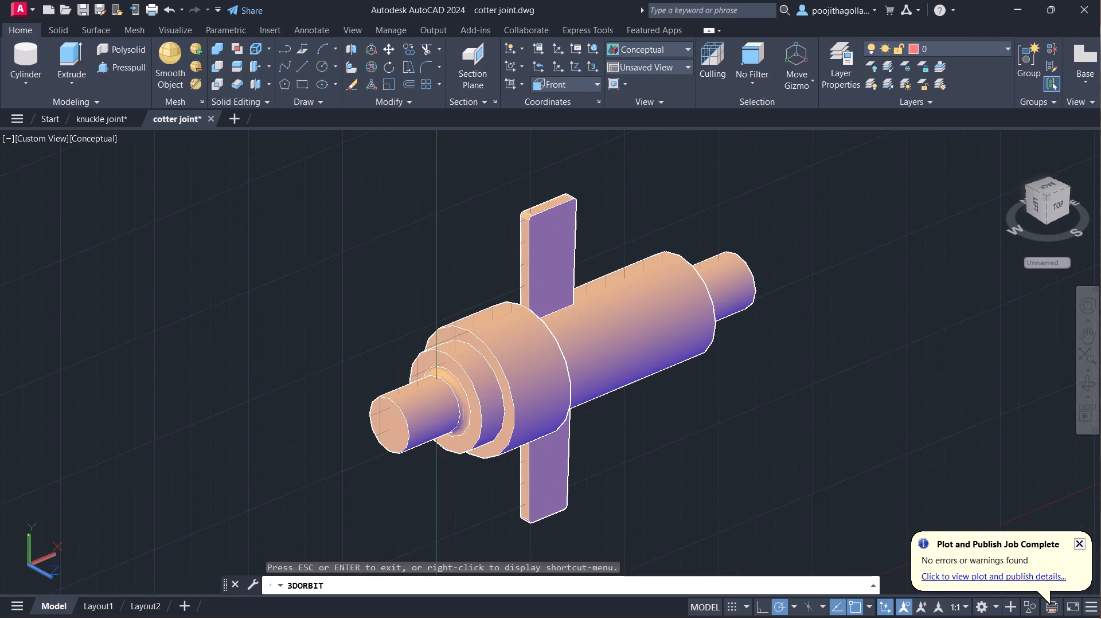
pyautogui.moveTo(505, 388); pyautogui.dragTo(504, 368, button='middle')
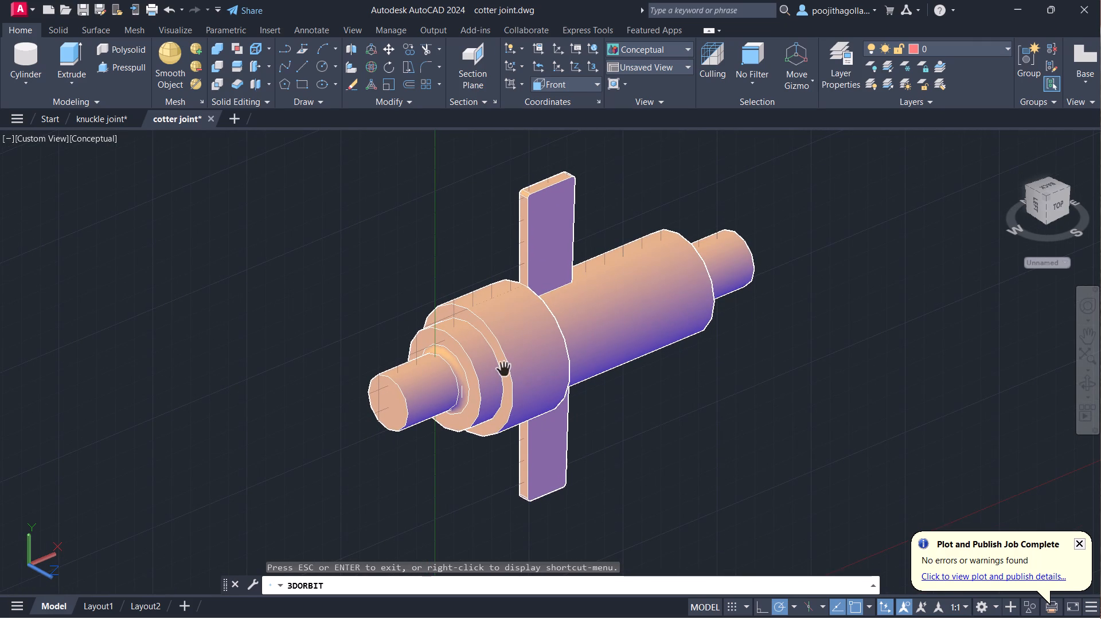
pyautogui.press('Escape')
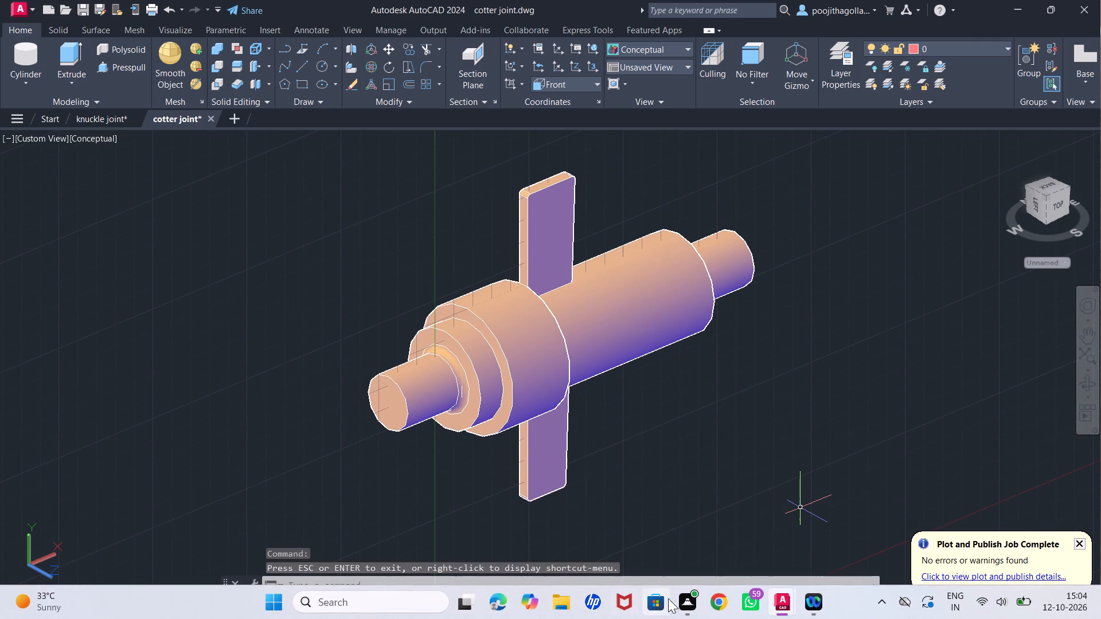
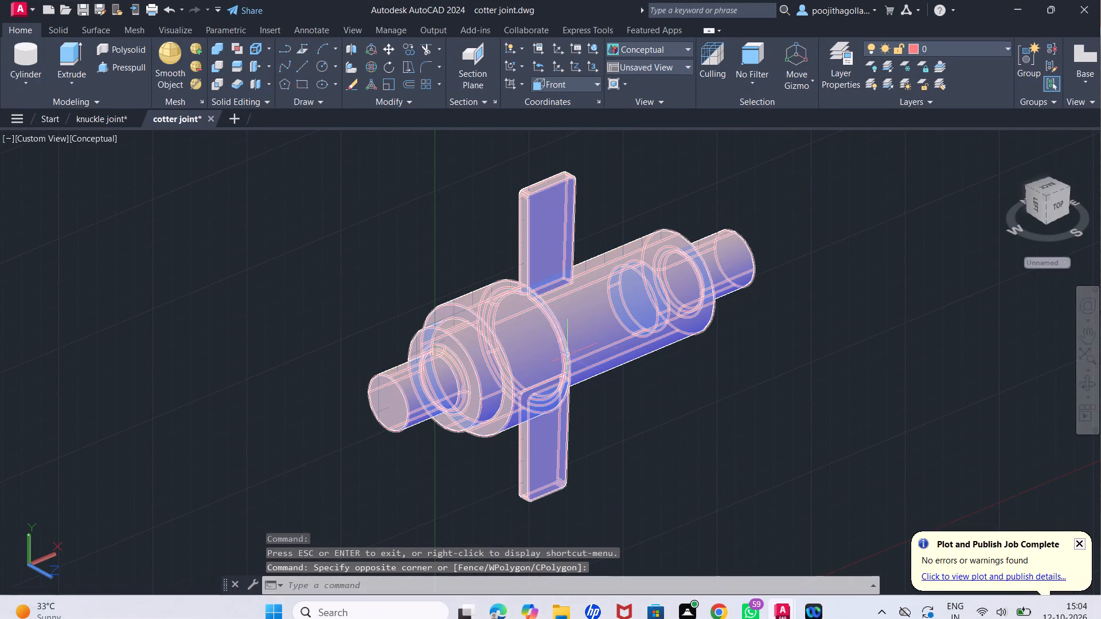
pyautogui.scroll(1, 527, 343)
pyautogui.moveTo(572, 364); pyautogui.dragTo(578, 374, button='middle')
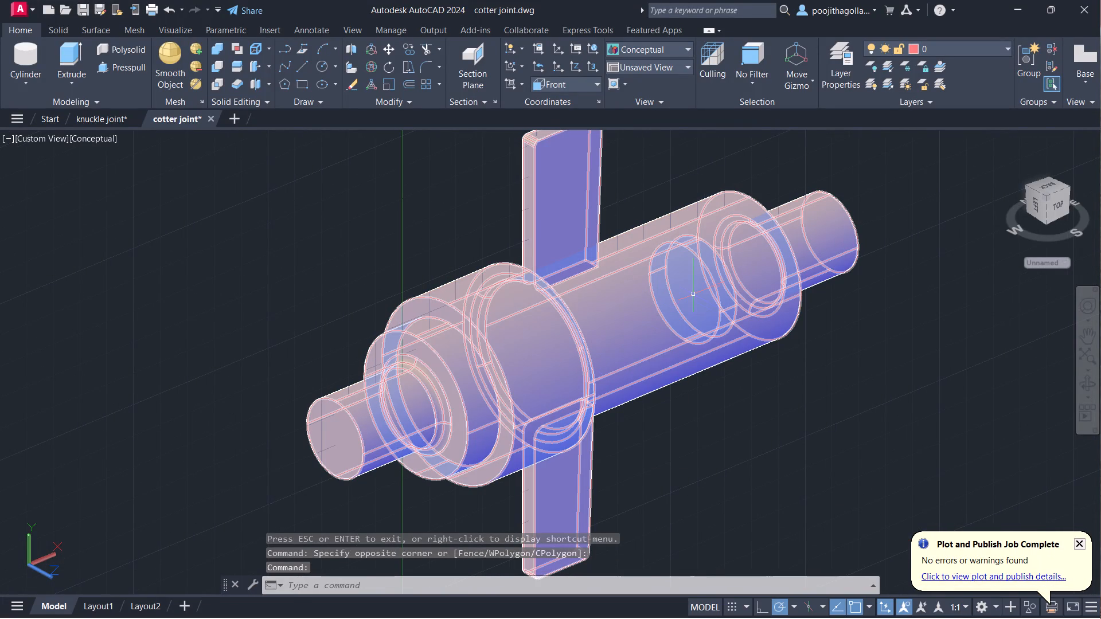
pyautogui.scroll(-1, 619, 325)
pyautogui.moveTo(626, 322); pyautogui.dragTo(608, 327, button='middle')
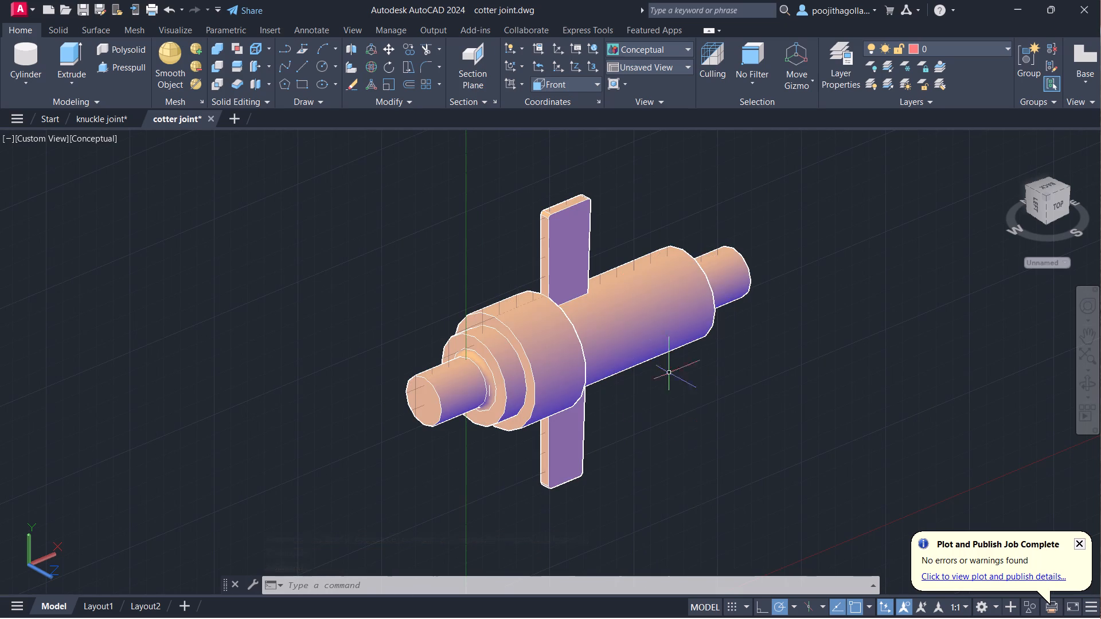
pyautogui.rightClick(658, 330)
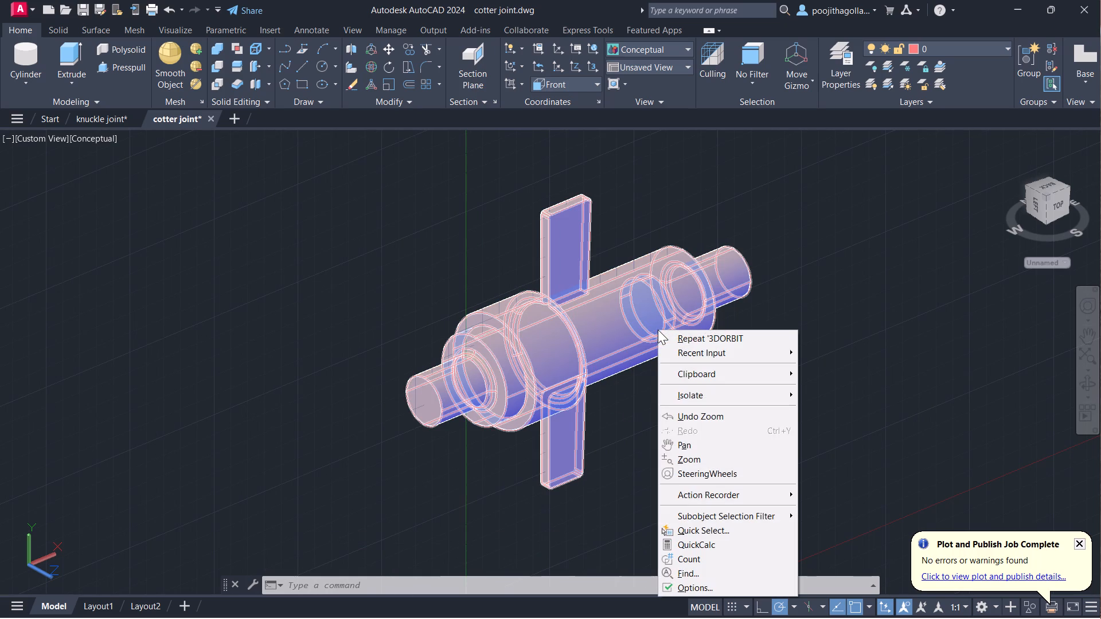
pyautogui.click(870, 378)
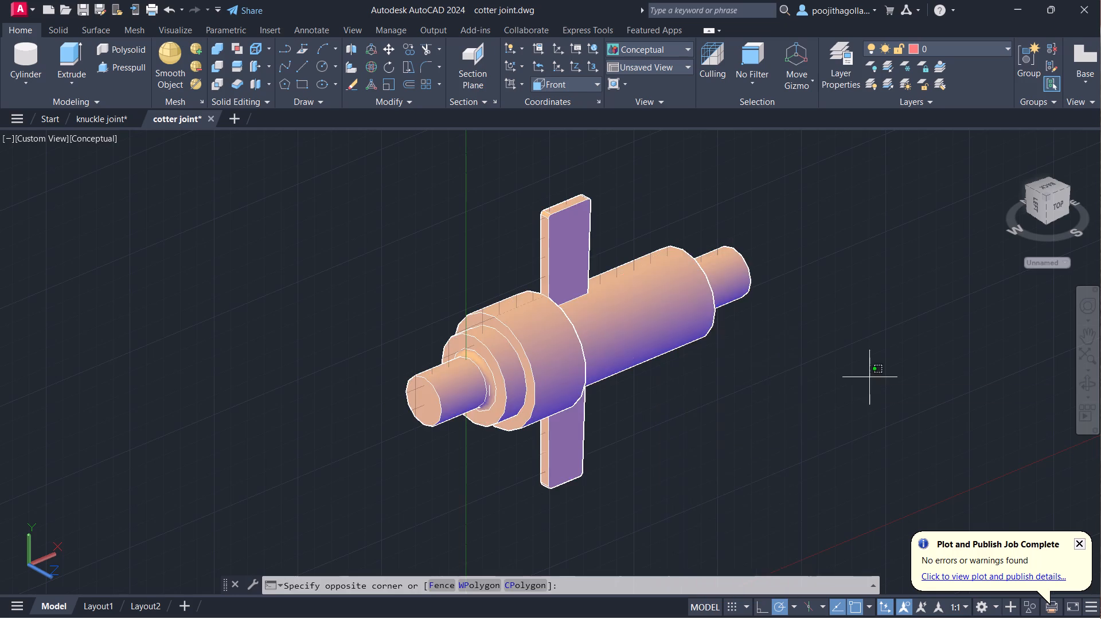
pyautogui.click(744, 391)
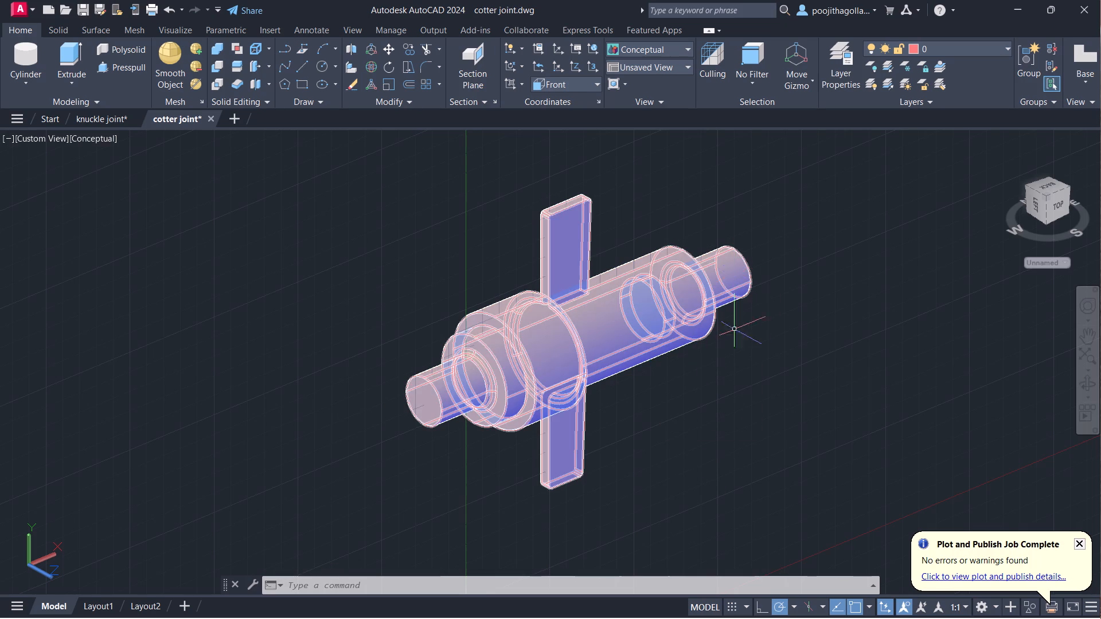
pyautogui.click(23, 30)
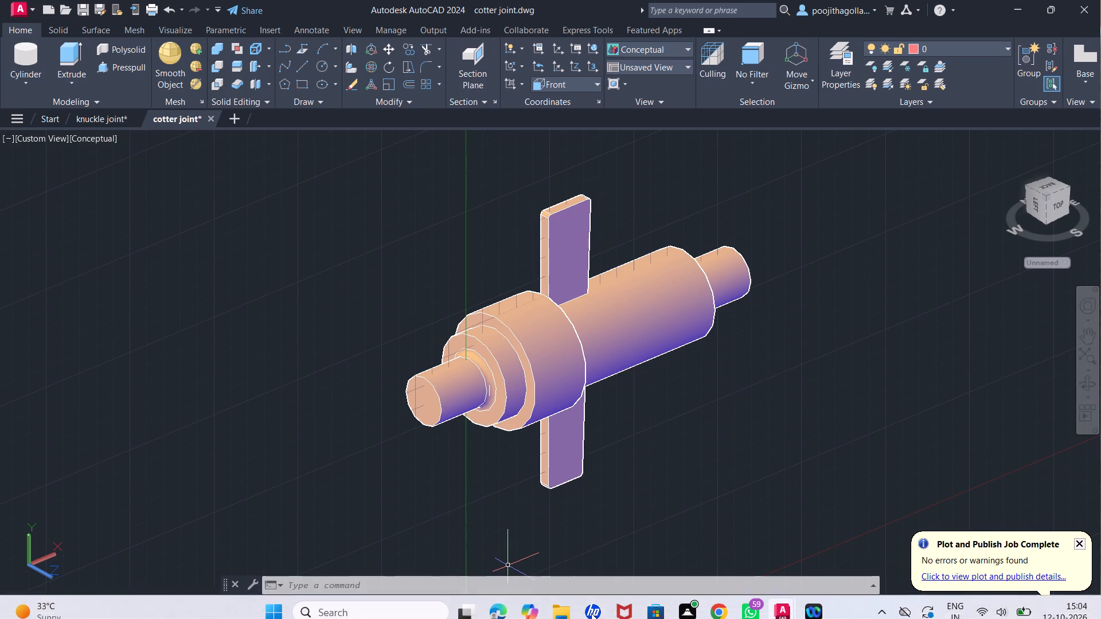